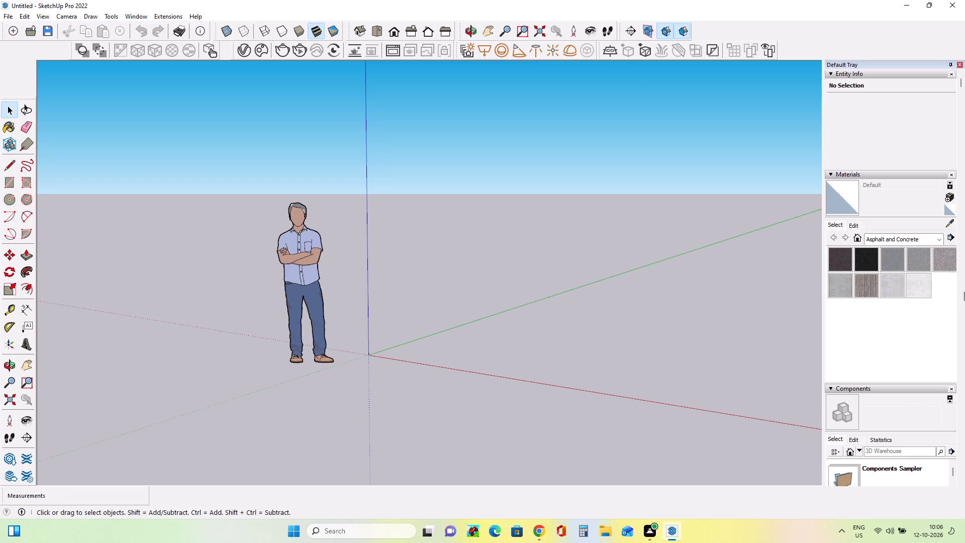
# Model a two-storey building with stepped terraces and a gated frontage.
# Import the image "Modern Architectural Elevation in Sage Green" from the Desktop as an image and place it upright on the green axis.
pyautogui.moveTo(125, 363); pyautogui.dragTo(270, 376, button='middle')
pyautogui.moveTo(215, 352); pyautogui.dragTo(265, 314, button='middle')
pyautogui.moveTo(421, 337); pyautogui.dragTo(357, 352)
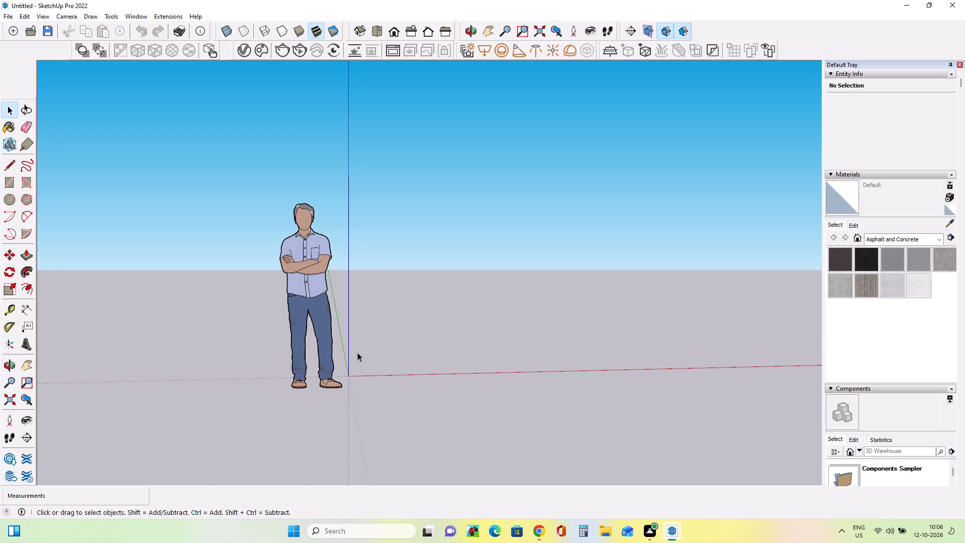
pyautogui.click(29, 364)
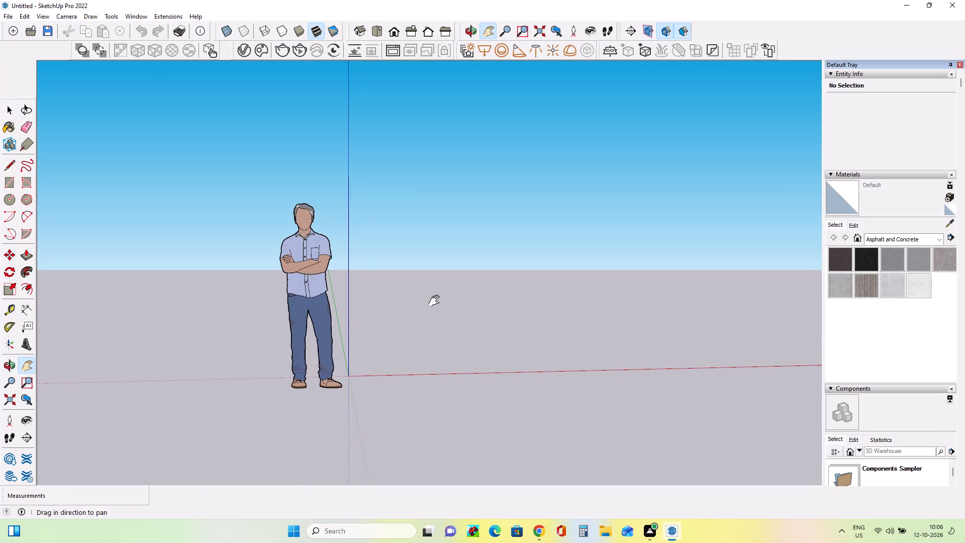
pyautogui.moveTo(436, 301); pyautogui.dragTo(210, 376)
pyautogui.moveTo(493, 361); pyautogui.dragTo(513, 402, button='middle')
pyautogui.click(10, 14)
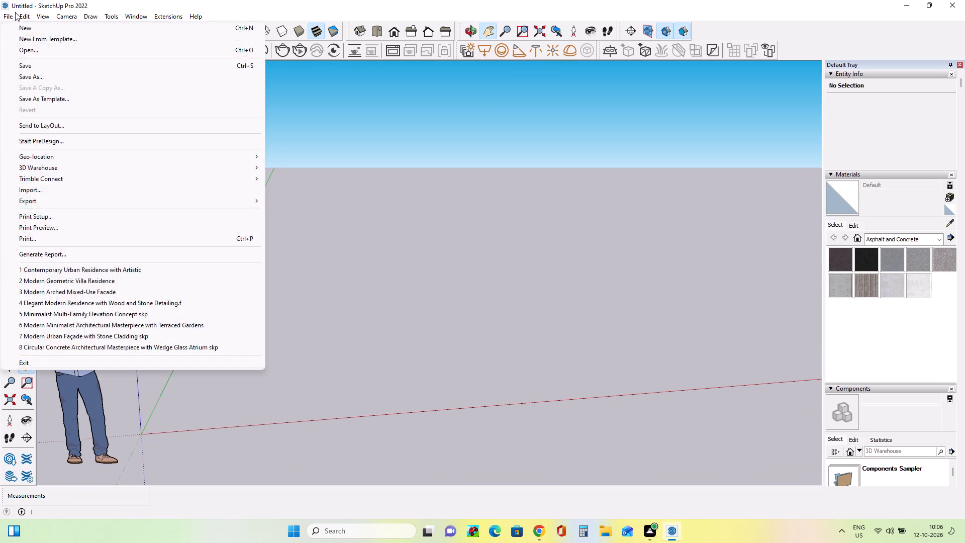
pyautogui.click(44, 191)
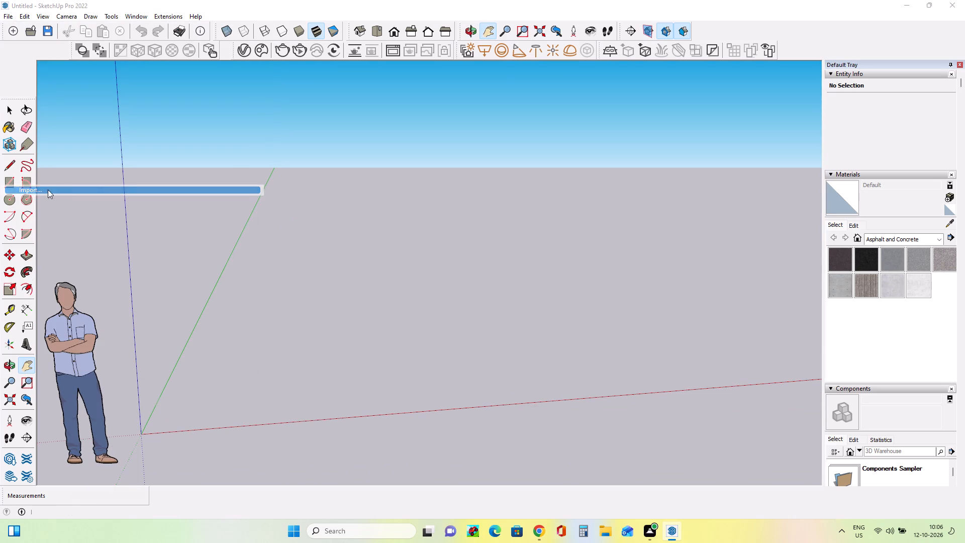
pyautogui.click(358, 320)
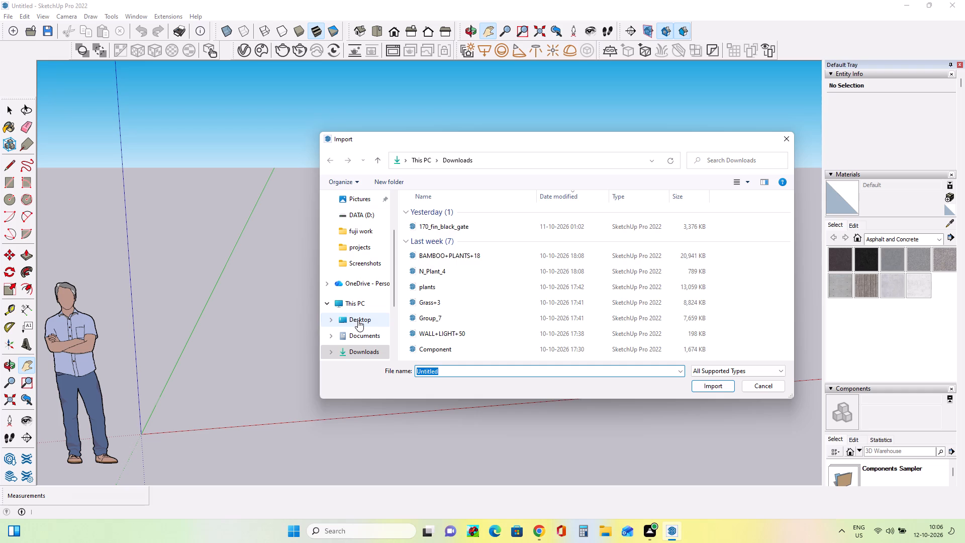
pyautogui.click(465, 332)
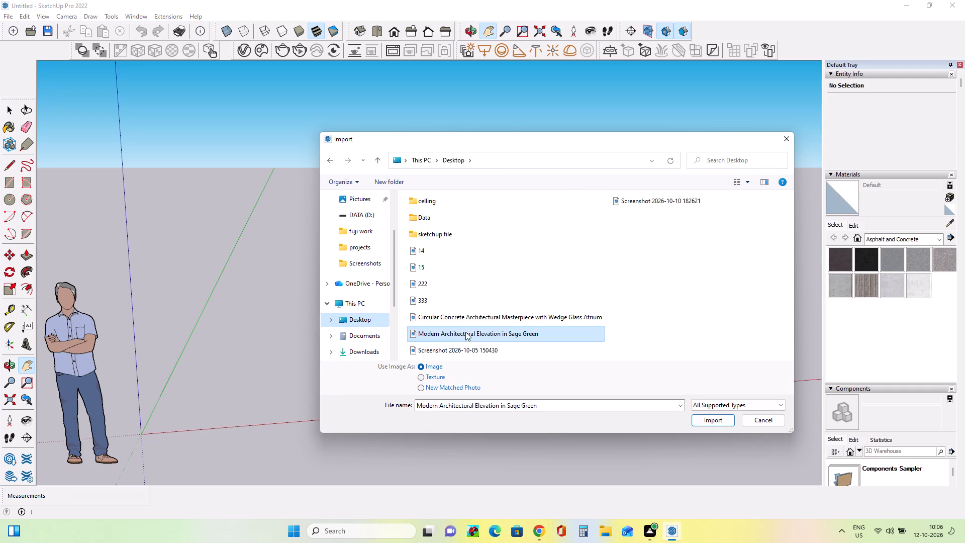
pyautogui.click(723, 420)
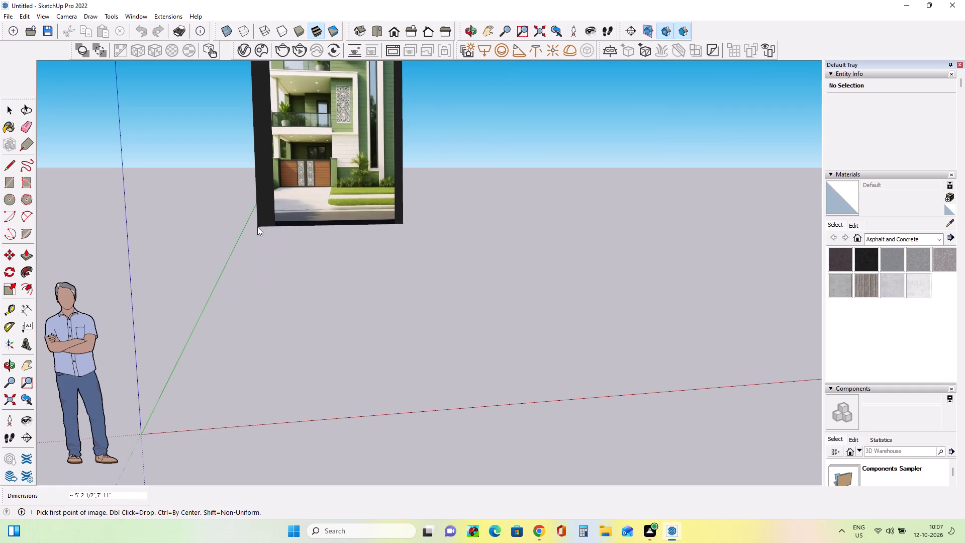
pyautogui.click(257, 227)
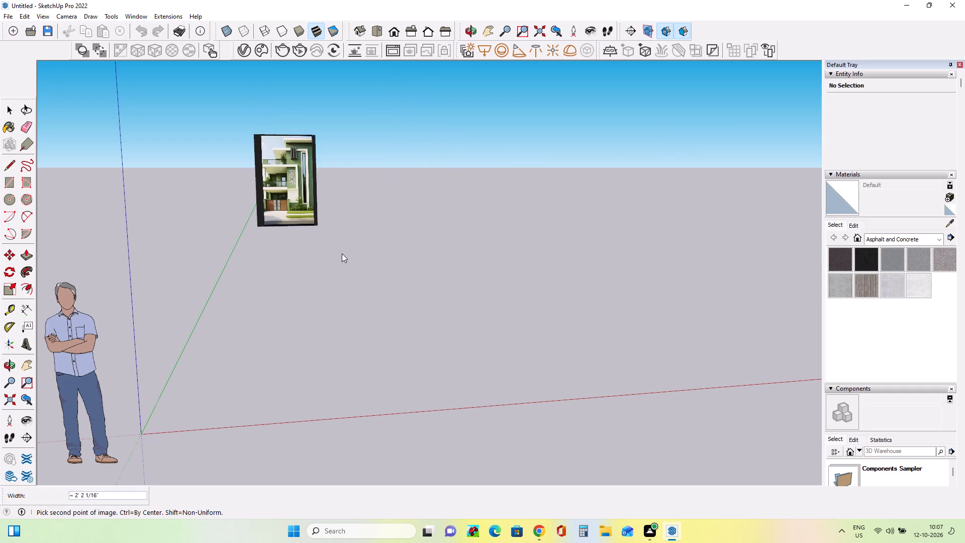
pyautogui.click(349, 244)
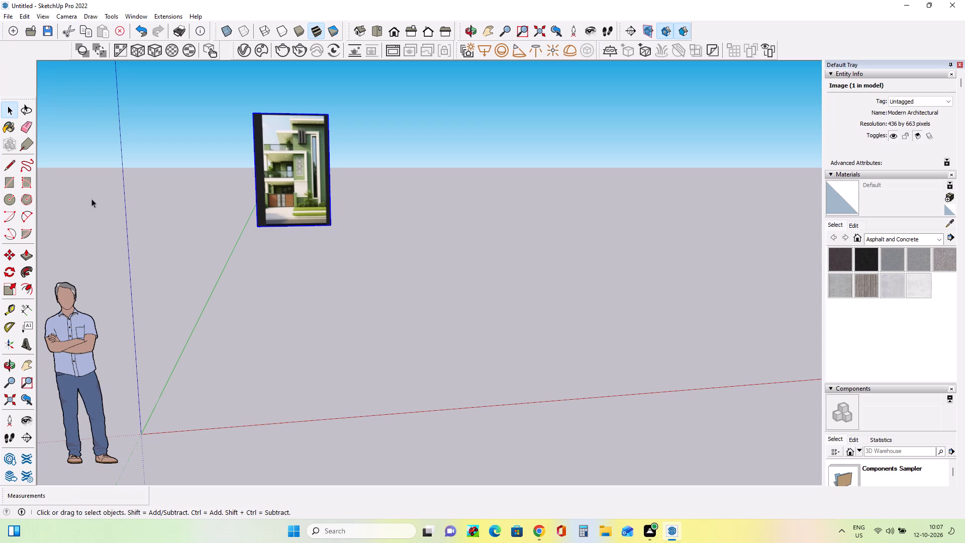
# Draw a ground rectangle about 36' by 23' 4" beside the reference image.
pyautogui.click(29, 365)
pyautogui.moveTo(348, 172); pyautogui.dragTo(222, 296)
pyautogui.click(13, 183)
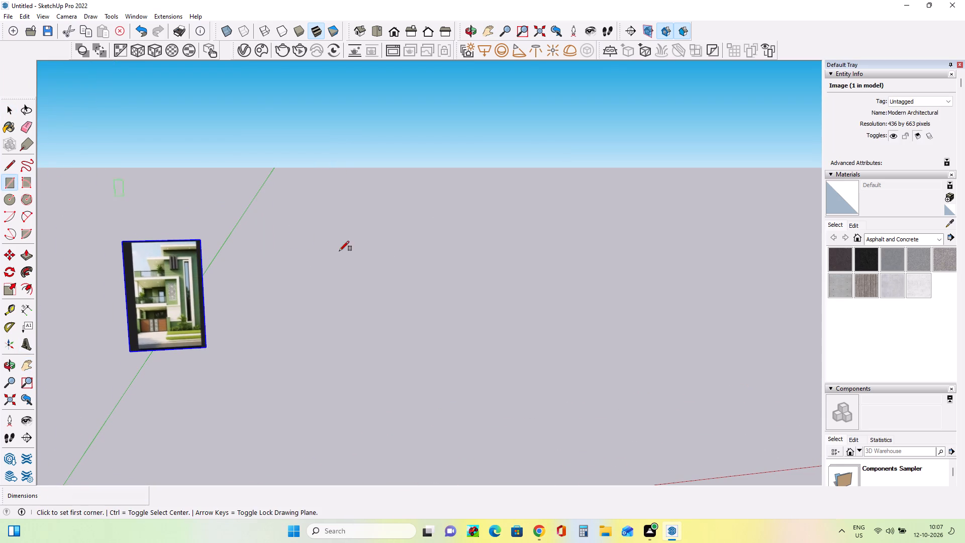
pyautogui.moveTo(416, 256); pyautogui.dragTo(475, 293, button='middle')
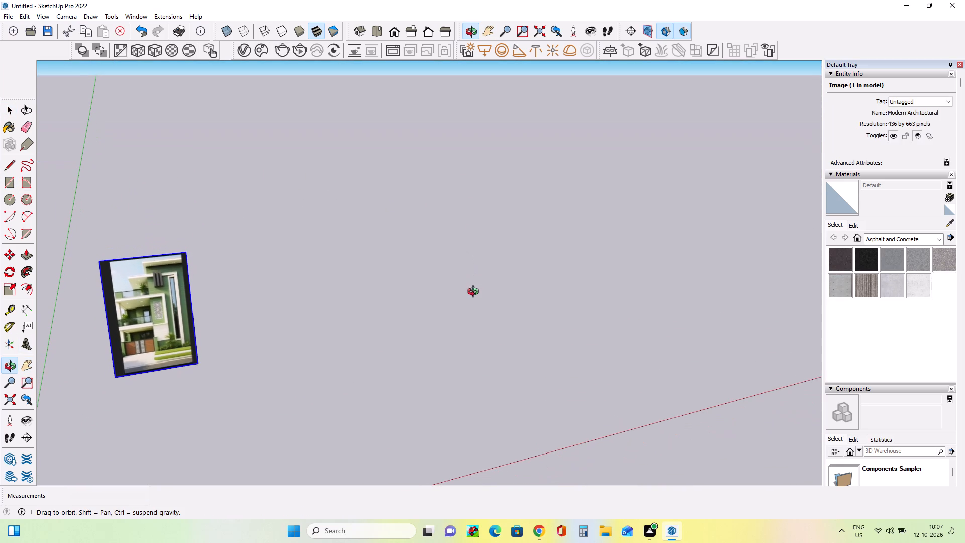
pyautogui.moveTo(475, 293); pyautogui.dragTo(475, 293, button='middle')
pyautogui.click(227, 263)
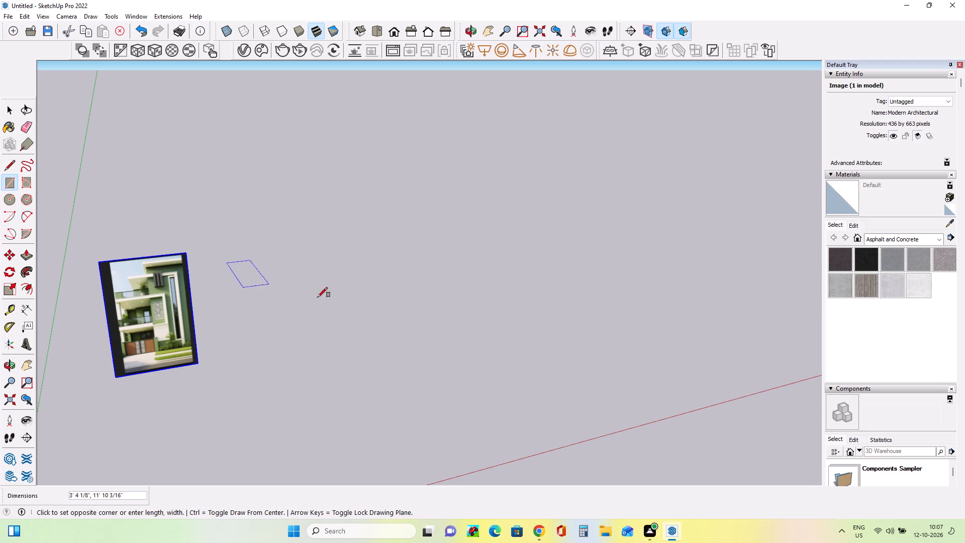
pyautogui.click(721, 282)
# Draw a second rectangle about 23' 7" by 23' 4" over the first, starting from its back corner nearest the image.
pyautogui.moveTo(479, 341); pyautogui.dragTo(449, 341, button='middle')
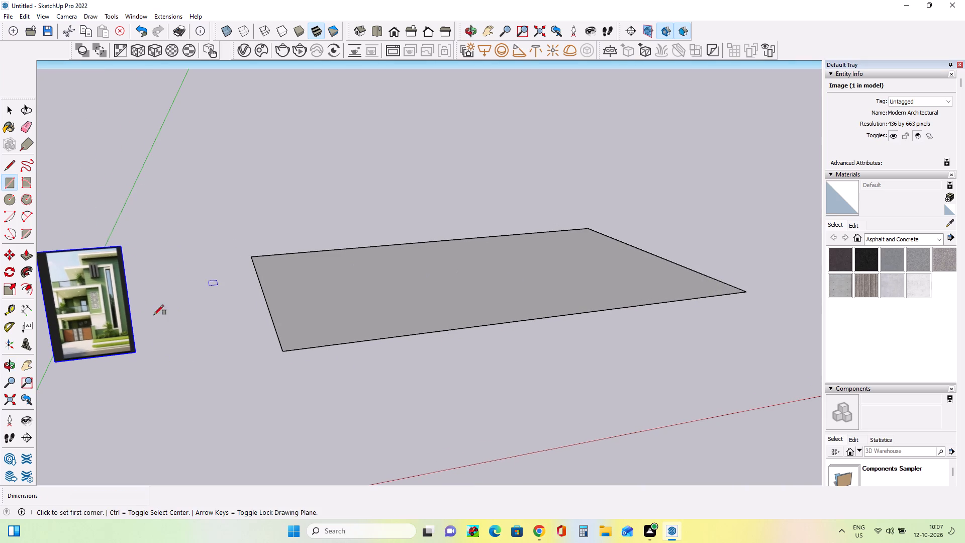
pyautogui.click(8, 186)
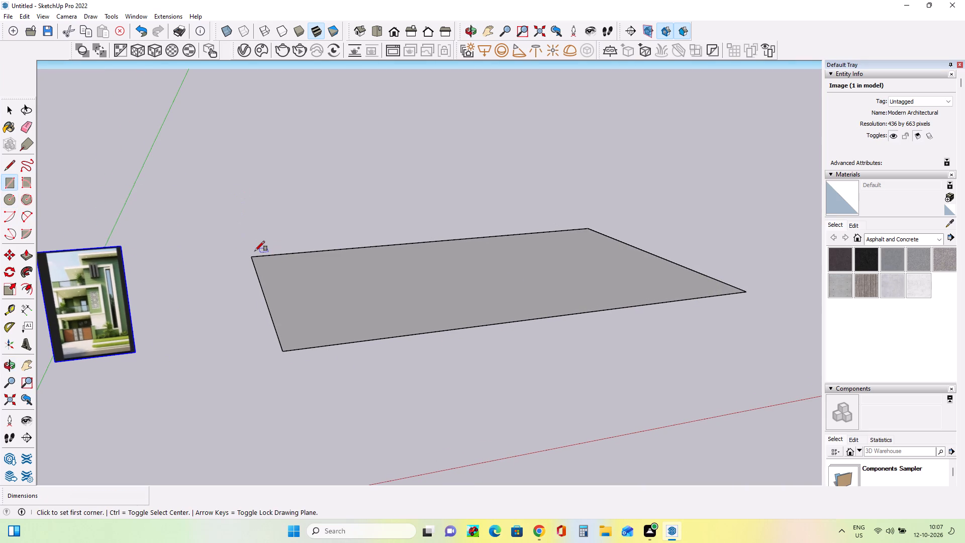
pyautogui.click(251, 258)
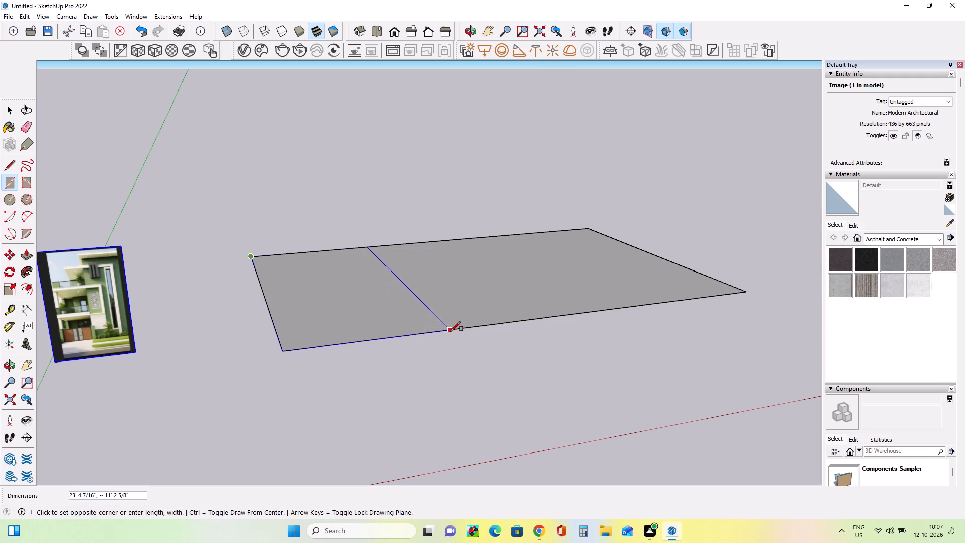
pyautogui.click(609, 310)
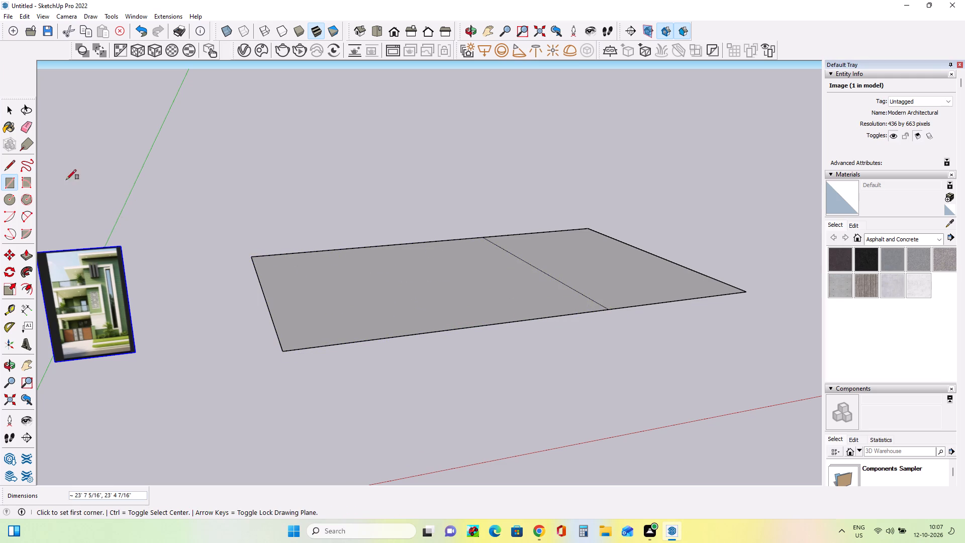
# Erase the outer edges of the surplus strip so only the roughly square ground face remains.
pyautogui.click(24, 125)
pyautogui.moveTo(707, 240); pyautogui.dragTo(690, 351)
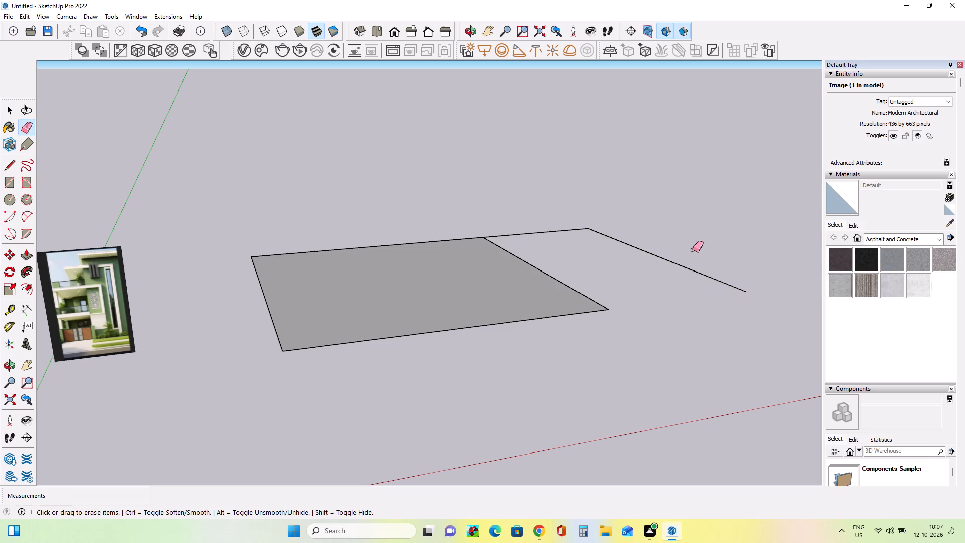
pyautogui.moveTo(694, 254); pyautogui.dragTo(691, 314)
pyautogui.moveTo(550, 220); pyautogui.dragTo(573, 265)
# Move the reference image about 6' toward the ground face, gripping it by its bottom corner nearest the face.
pyautogui.moveTo(611, 300); pyautogui.dragTo(591, 296, button='middle')
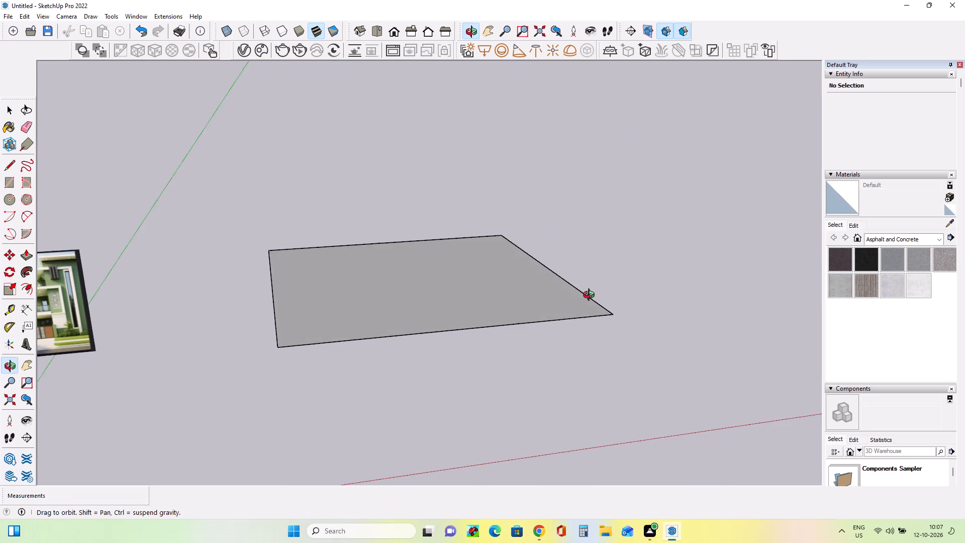
pyautogui.moveTo(591, 296); pyautogui.dragTo(597, 294, button='middle')
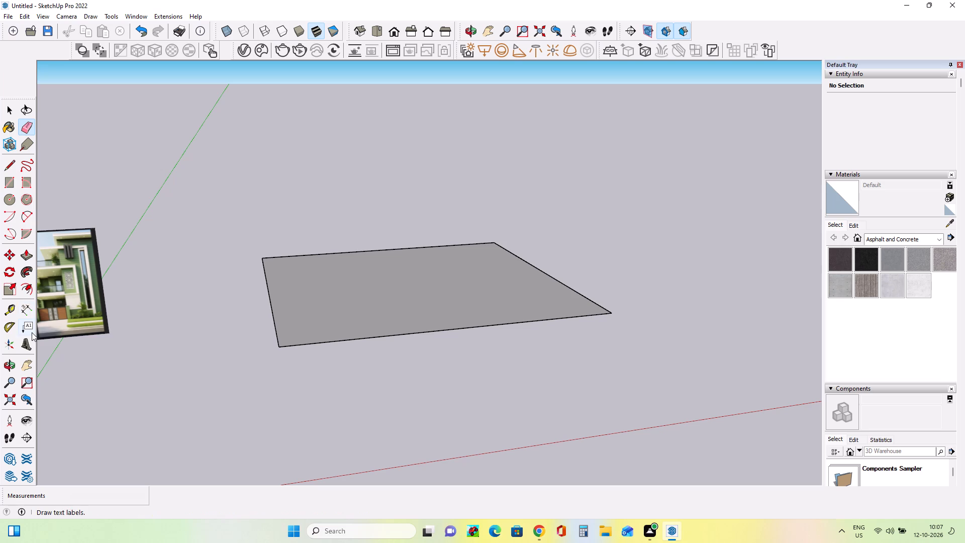
pyautogui.click(9, 255)
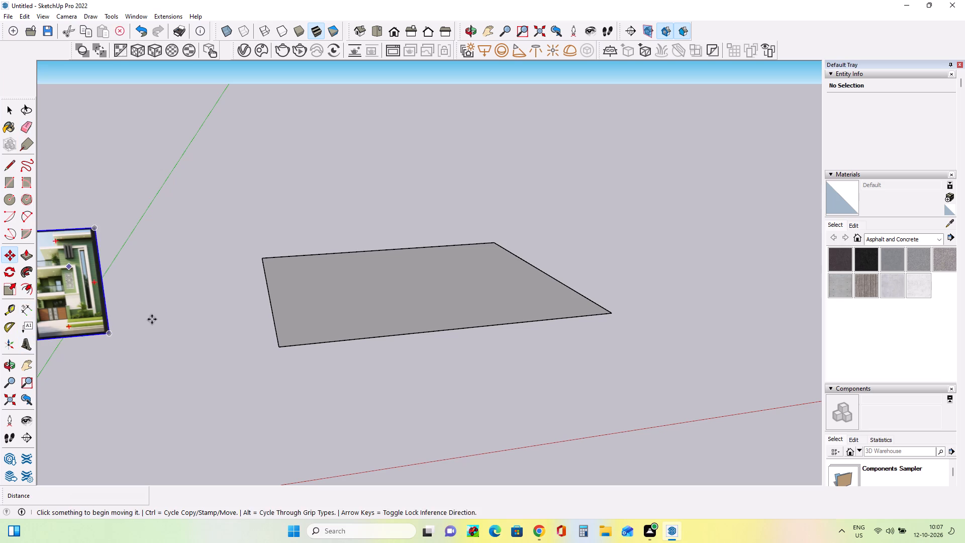
pyautogui.click(105, 334)
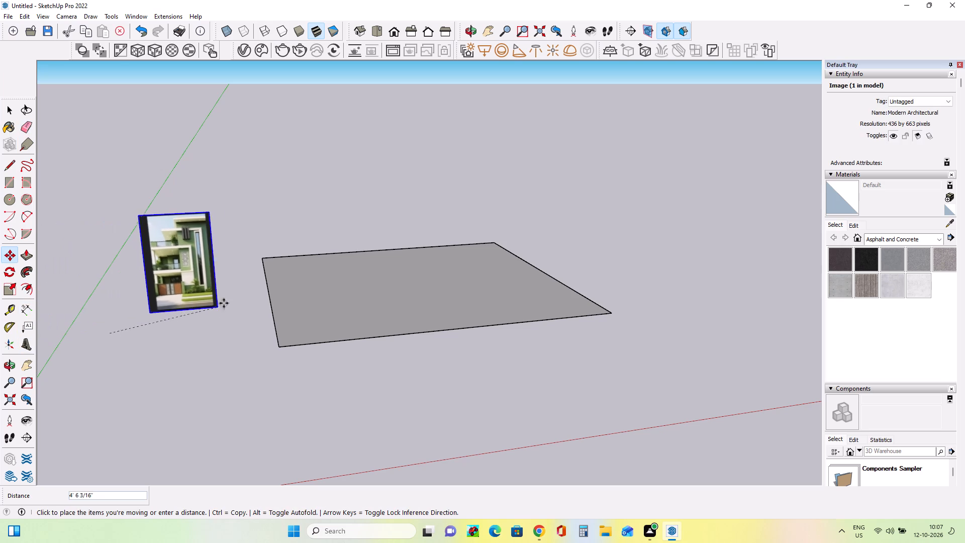
pyautogui.click(269, 304)
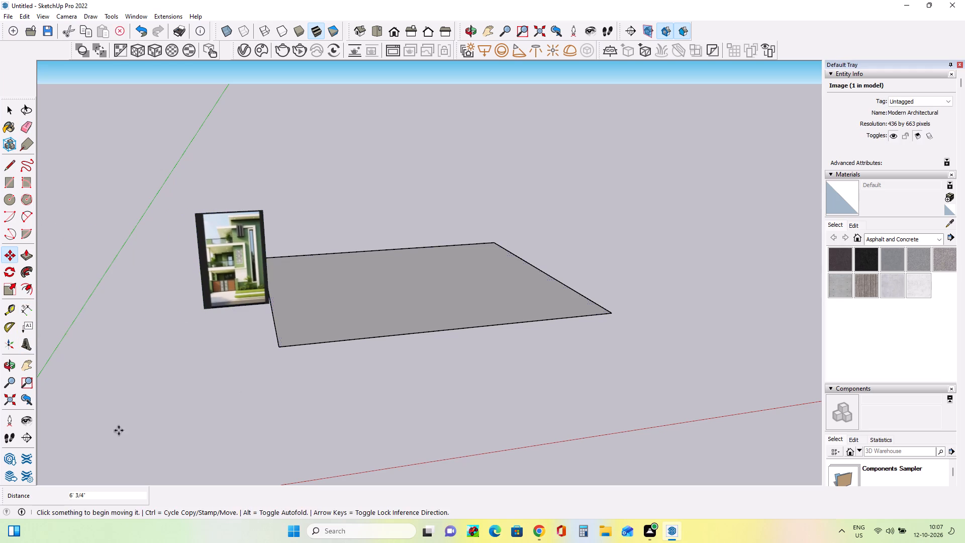
# Move the reference image by its bottom corner again, closer to the side edge of the ground face.
pyautogui.click(32, 370)
pyautogui.moveTo(398, 302); pyautogui.dragTo(304, 402)
pyautogui.moveTo(345, 375); pyautogui.dragTo(353, 340, button='middle')
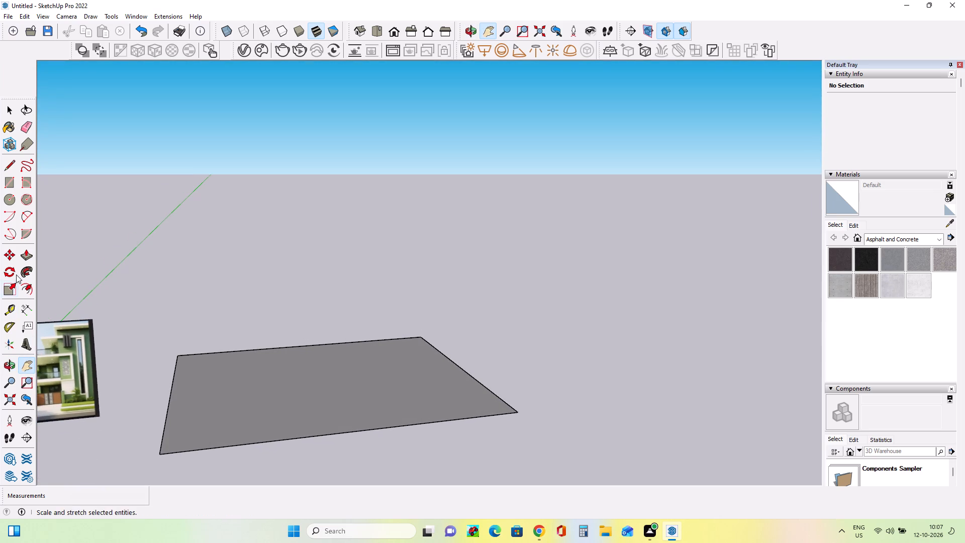
pyautogui.click(10, 250)
pyautogui.click(99, 419)
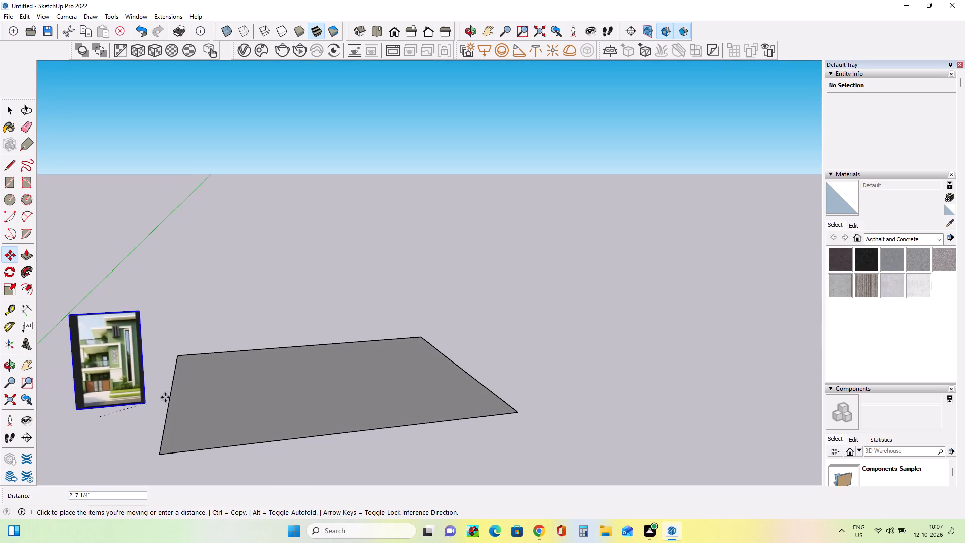
pyautogui.click(175, 393)
# Move the reference image about 4' 10" toward the ground face's side edge.
pyautogui.moveTo(342, 387); pyautogui.dragTo(337, 398, button='middle')
pyautogui.scroll(3, 226, 398)
pyautogui.moveTo(412, 399); pyautogui.dragTo(391, 401, button='middle')
pyautogui.scroll(-4, 391, 401)
pyautogui.moveTo(616, 376); pyautogui.dragTo(559, 382, button='middle')
pyautogui.scroll(2, 354, 428)
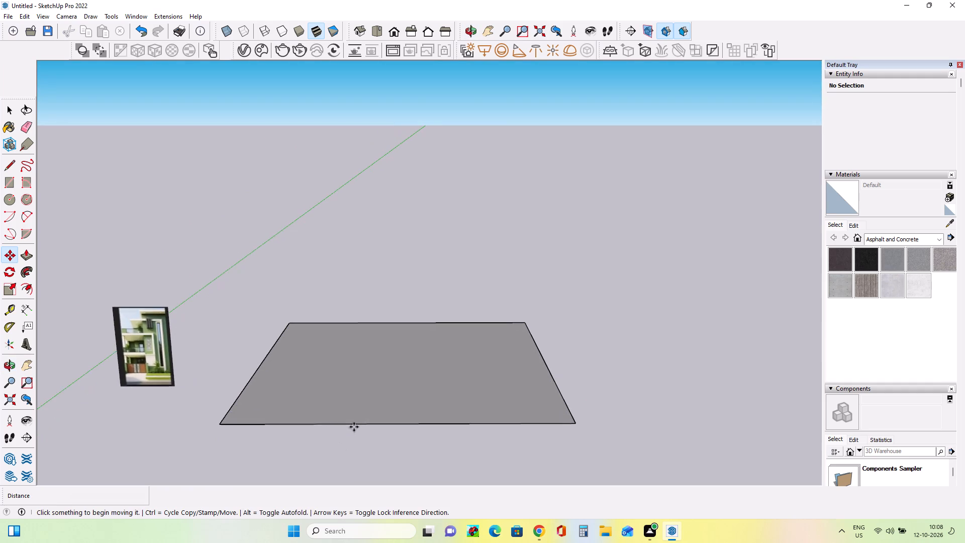
pyautogui.scroll(1, 354, 427)
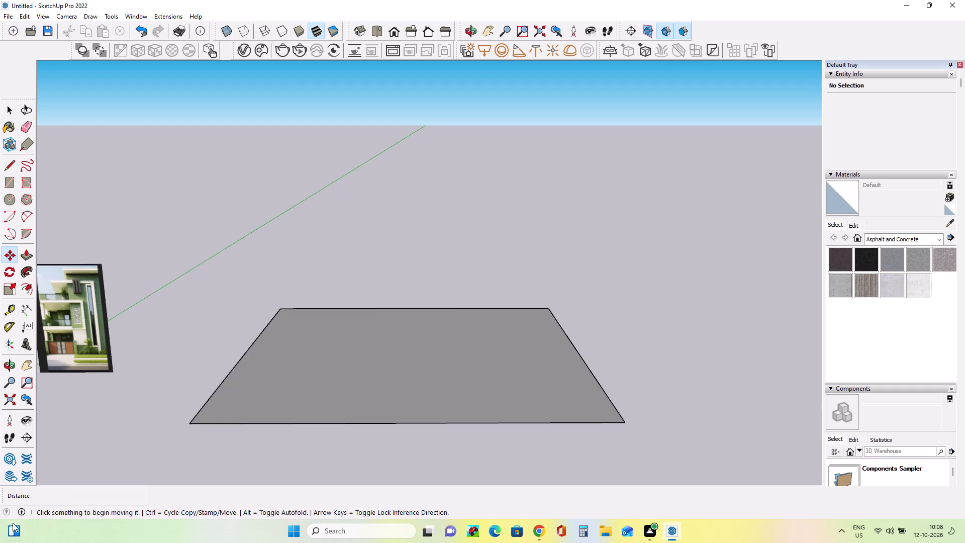
pyautogui.click(7, 253)
pyautogui.click(115, 372)
pyautogui.click(233, 340)
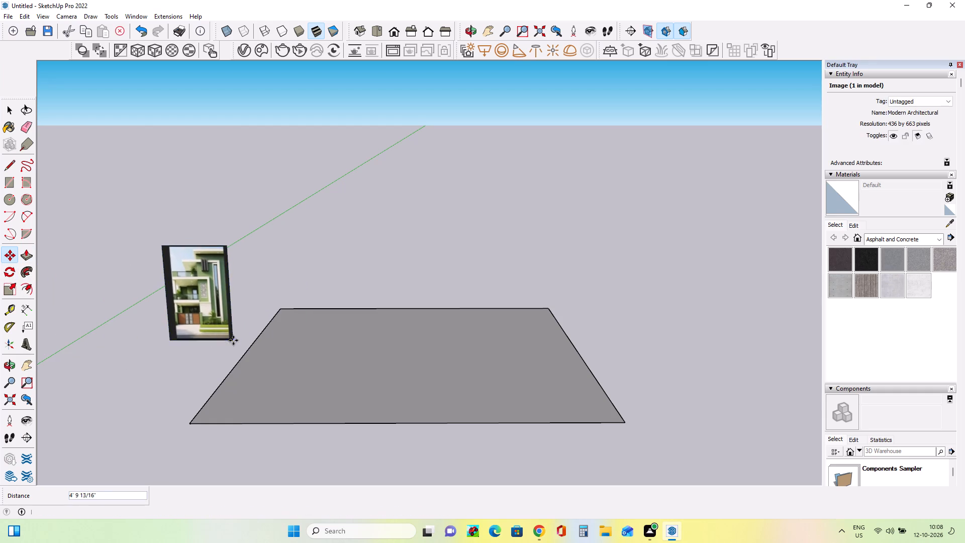
# Try to shift the reference image by its bottom corner toward the near part of the ground face's side edge.
pyautogui.moveTo(557, 380); pyautogui.dragTo(580, 365, button='middle')
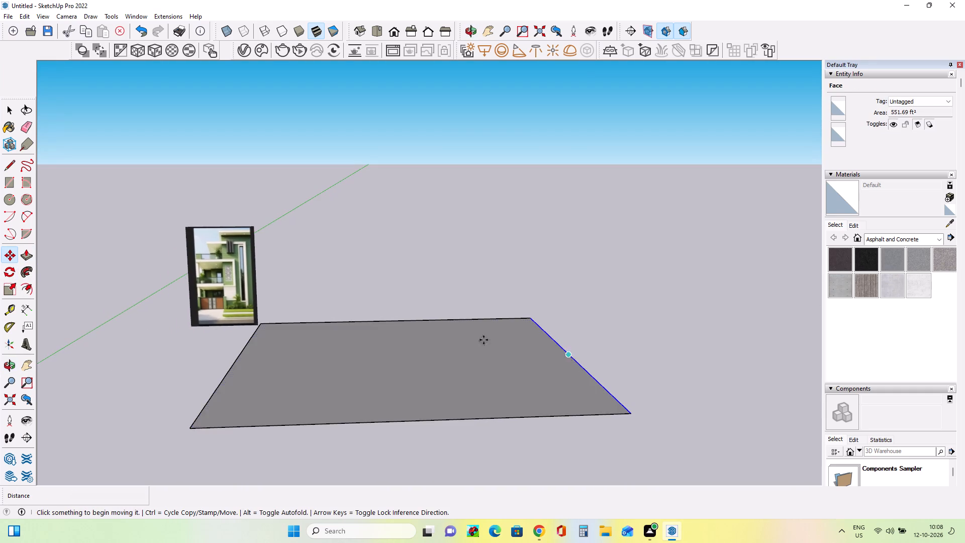
pyautogui.scroll(7, 214, 352)
pyautogui.scroll(-3, 228, 353)
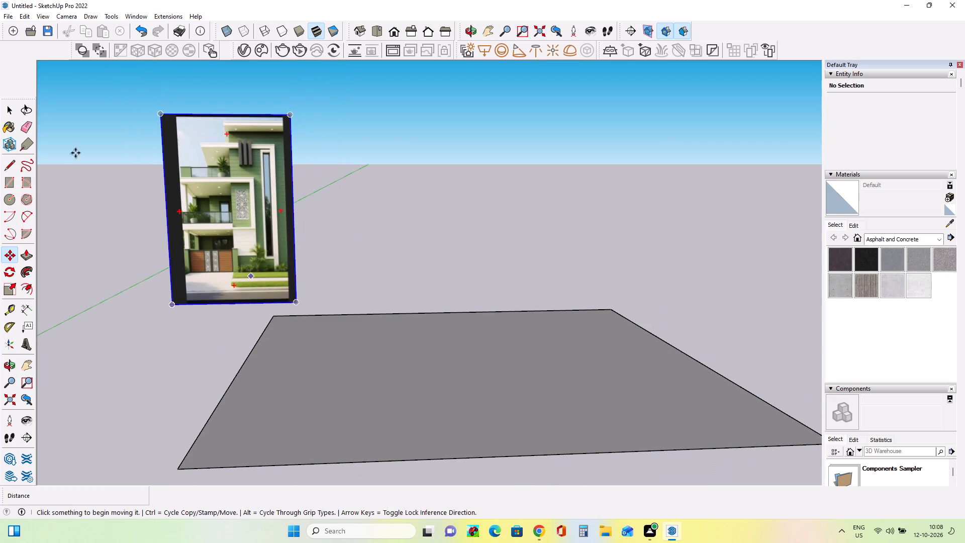
pyautogui.click(6, 254)
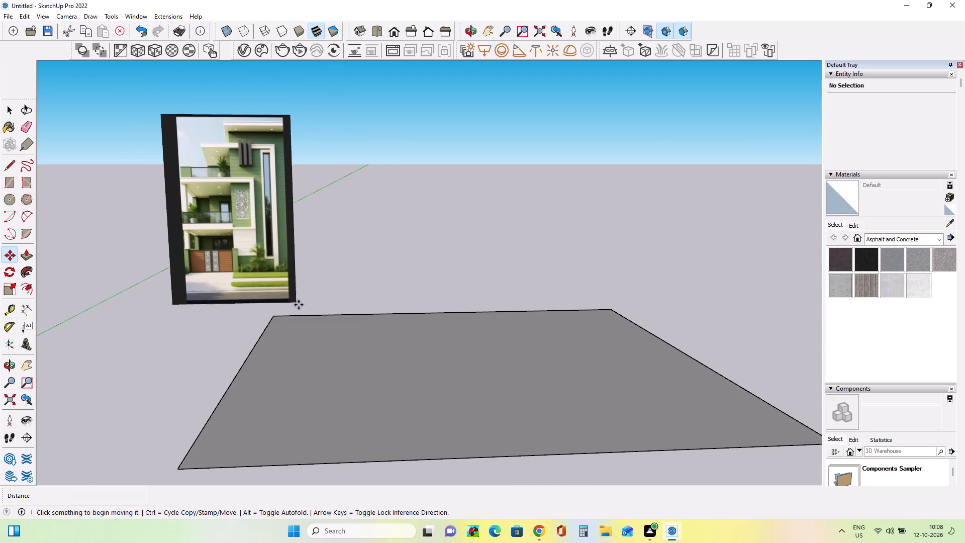
pyautogui.moveTo(299, 305); pyautogui.dragTo(293, 305)
pyautogui.click(221, 350)
# Examine the house facade in the reference image, including its gate, balconies and lower wall details.
pyautogui.moveTo(283, 377); pyautogui.dragTo(283, 364, button='middle')
pyautogui.scroll(4, 208, 314)
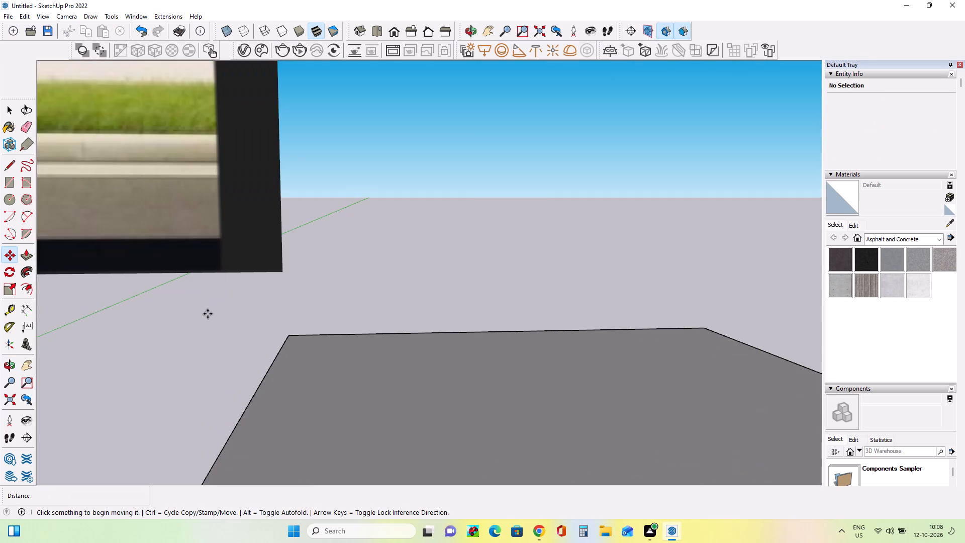
pyautogui.scroll(-3, 209, 310)
pyautogui.moveTo(150, 248); pyautogui.dragTo(182, 219, button='middle')
pyautogui.scroll(4, 122, 213)
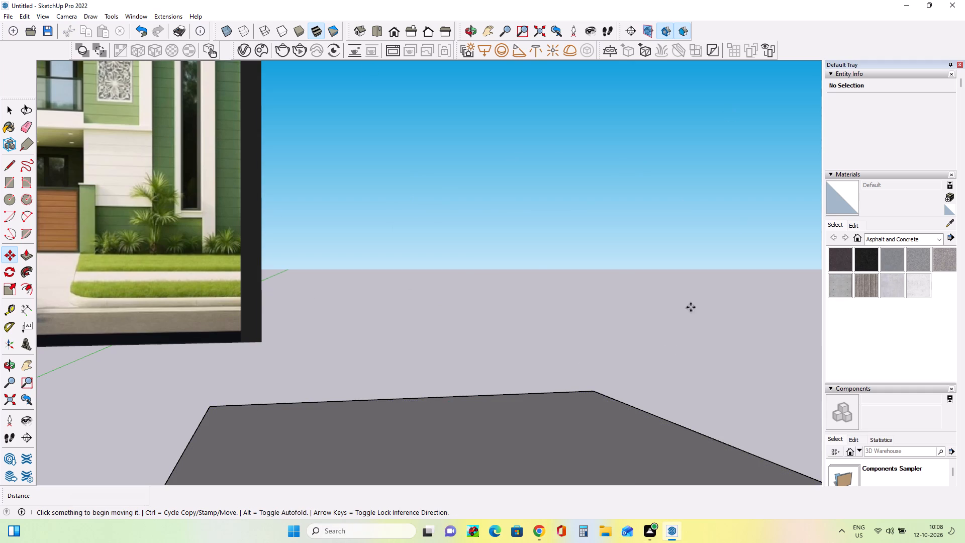
pyautogui.scroll(-3, 543, 284)
pyautogui.scroll(1, 543, 284)
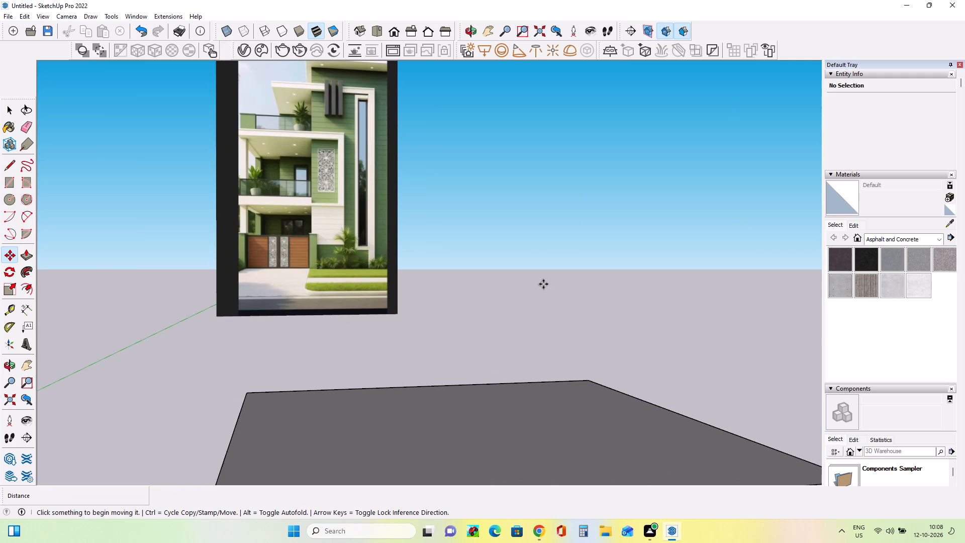
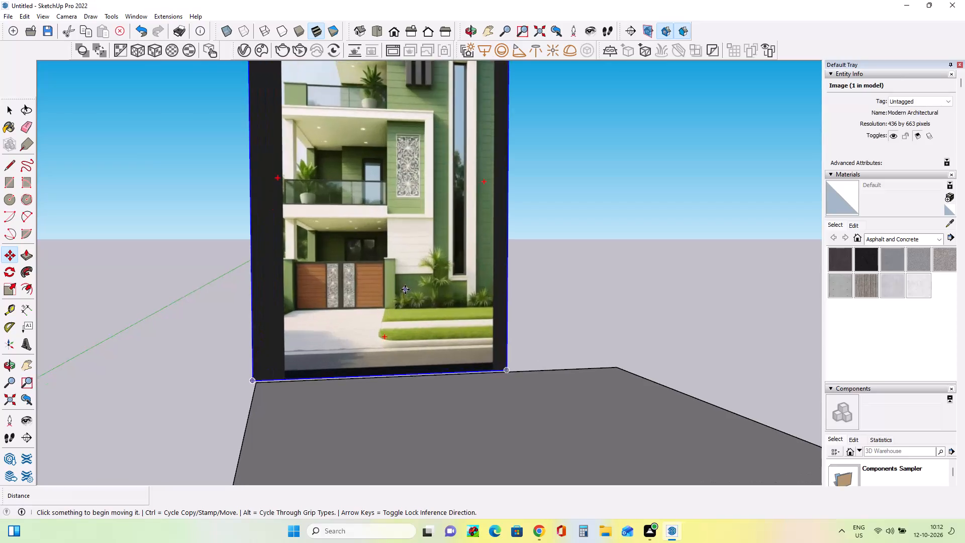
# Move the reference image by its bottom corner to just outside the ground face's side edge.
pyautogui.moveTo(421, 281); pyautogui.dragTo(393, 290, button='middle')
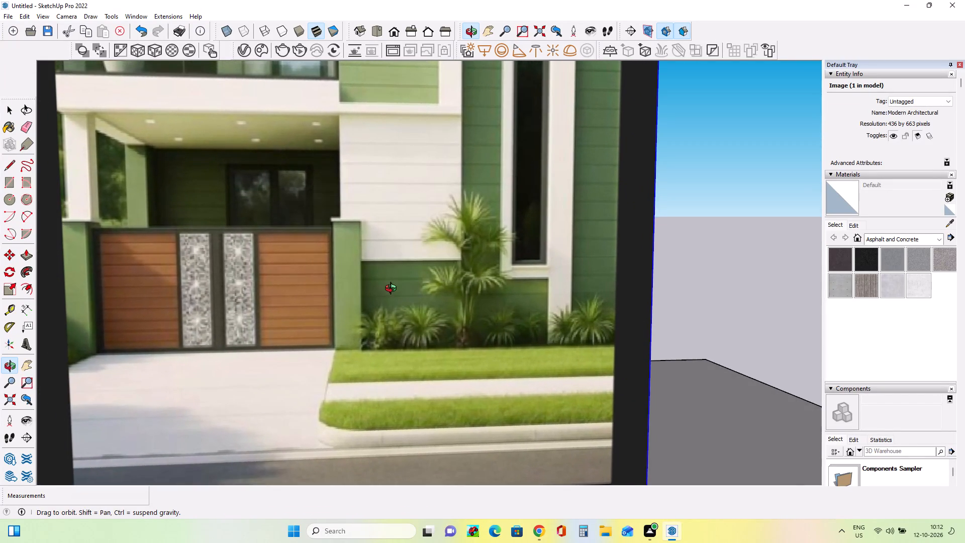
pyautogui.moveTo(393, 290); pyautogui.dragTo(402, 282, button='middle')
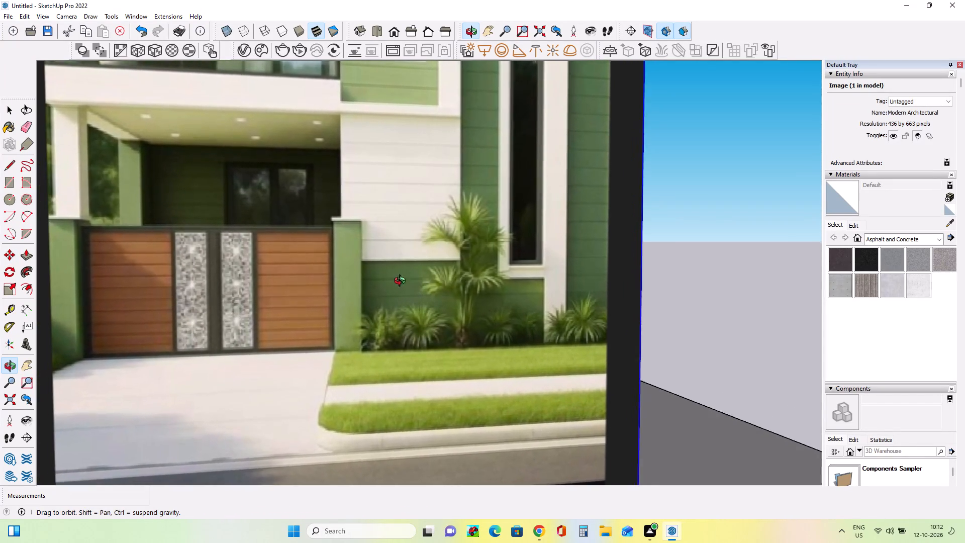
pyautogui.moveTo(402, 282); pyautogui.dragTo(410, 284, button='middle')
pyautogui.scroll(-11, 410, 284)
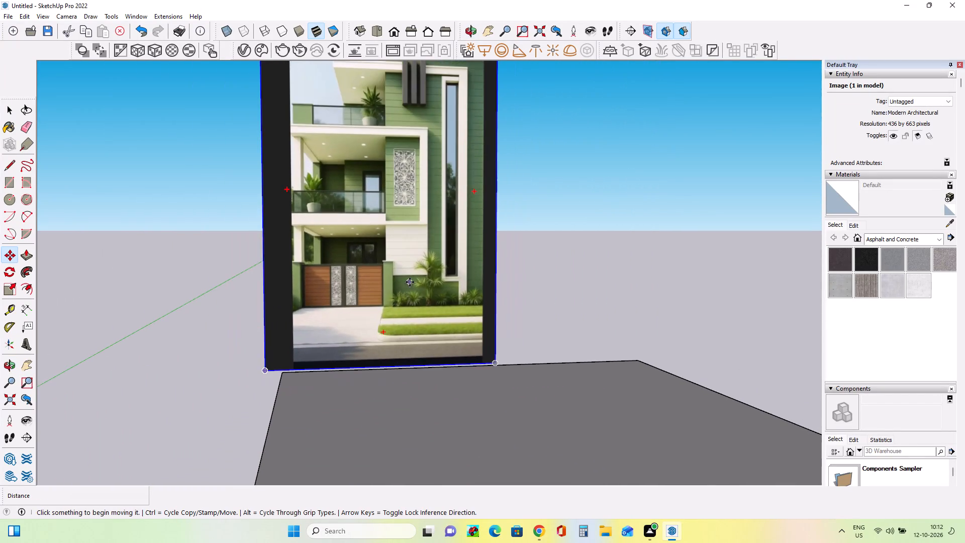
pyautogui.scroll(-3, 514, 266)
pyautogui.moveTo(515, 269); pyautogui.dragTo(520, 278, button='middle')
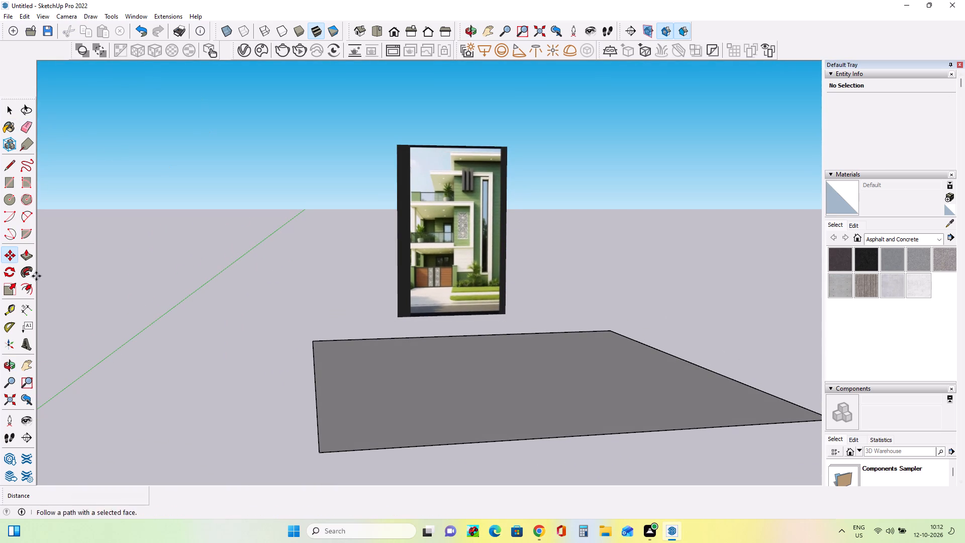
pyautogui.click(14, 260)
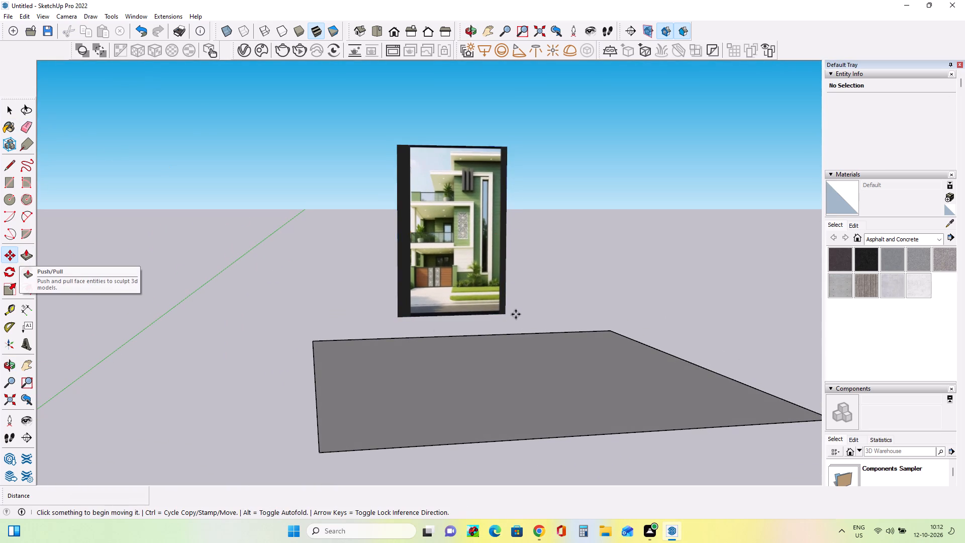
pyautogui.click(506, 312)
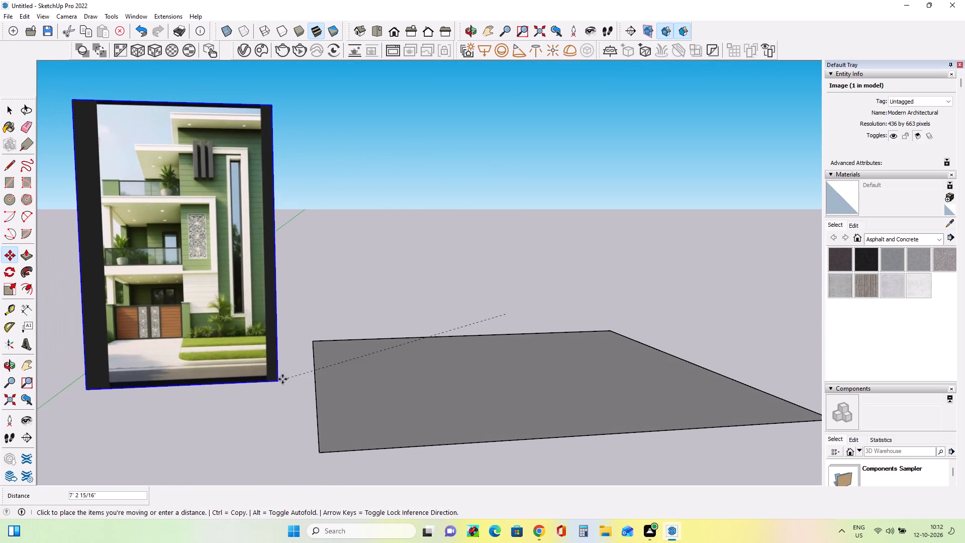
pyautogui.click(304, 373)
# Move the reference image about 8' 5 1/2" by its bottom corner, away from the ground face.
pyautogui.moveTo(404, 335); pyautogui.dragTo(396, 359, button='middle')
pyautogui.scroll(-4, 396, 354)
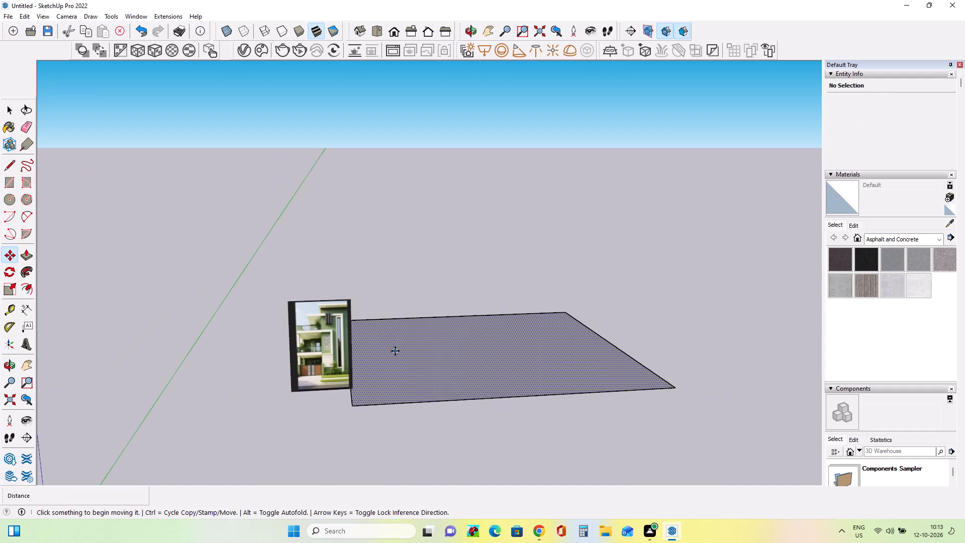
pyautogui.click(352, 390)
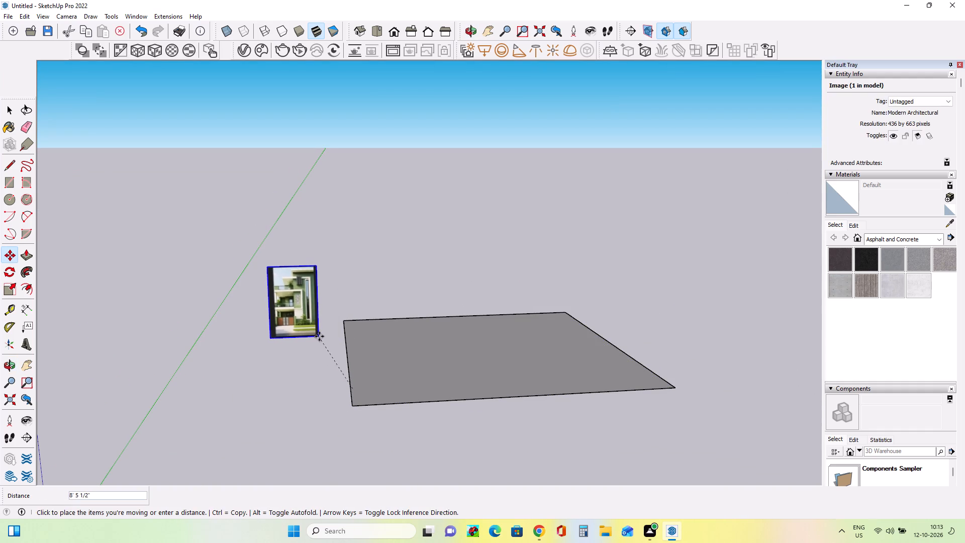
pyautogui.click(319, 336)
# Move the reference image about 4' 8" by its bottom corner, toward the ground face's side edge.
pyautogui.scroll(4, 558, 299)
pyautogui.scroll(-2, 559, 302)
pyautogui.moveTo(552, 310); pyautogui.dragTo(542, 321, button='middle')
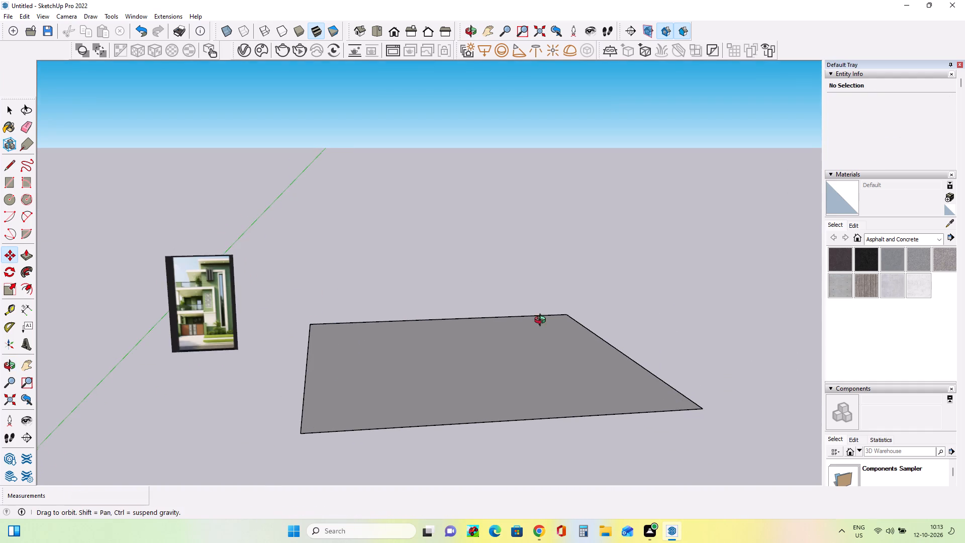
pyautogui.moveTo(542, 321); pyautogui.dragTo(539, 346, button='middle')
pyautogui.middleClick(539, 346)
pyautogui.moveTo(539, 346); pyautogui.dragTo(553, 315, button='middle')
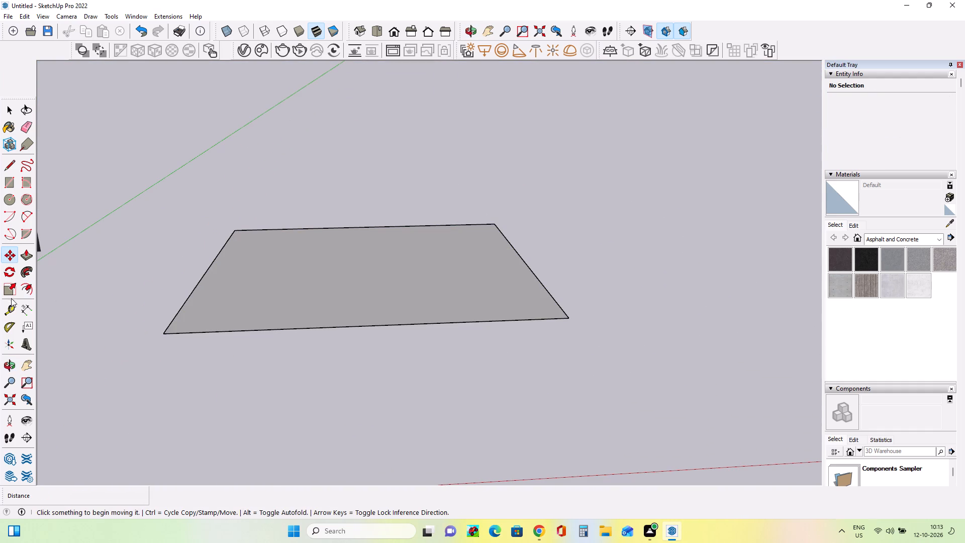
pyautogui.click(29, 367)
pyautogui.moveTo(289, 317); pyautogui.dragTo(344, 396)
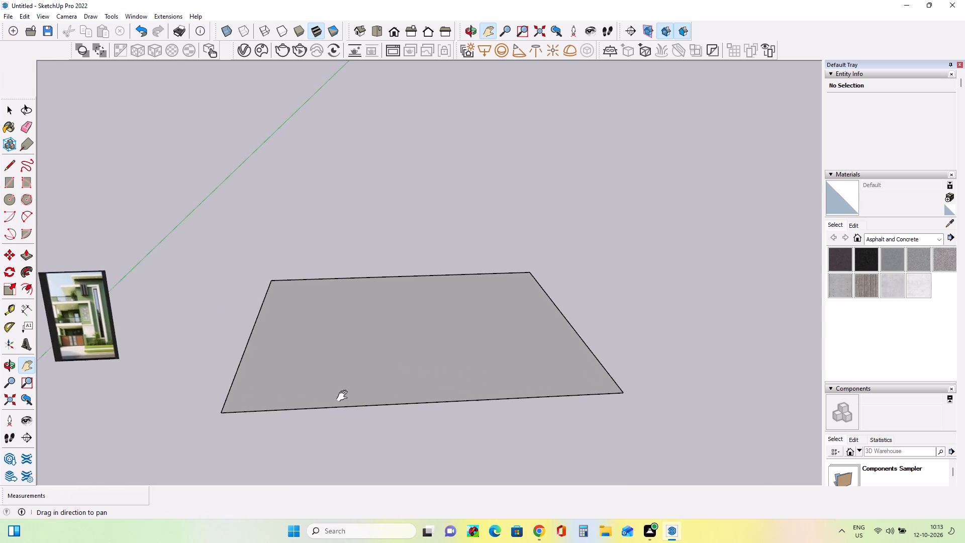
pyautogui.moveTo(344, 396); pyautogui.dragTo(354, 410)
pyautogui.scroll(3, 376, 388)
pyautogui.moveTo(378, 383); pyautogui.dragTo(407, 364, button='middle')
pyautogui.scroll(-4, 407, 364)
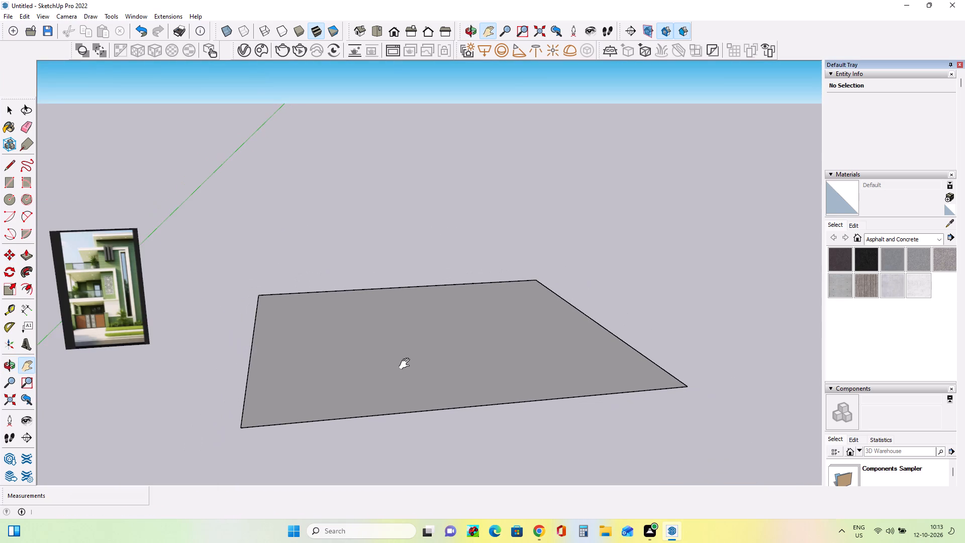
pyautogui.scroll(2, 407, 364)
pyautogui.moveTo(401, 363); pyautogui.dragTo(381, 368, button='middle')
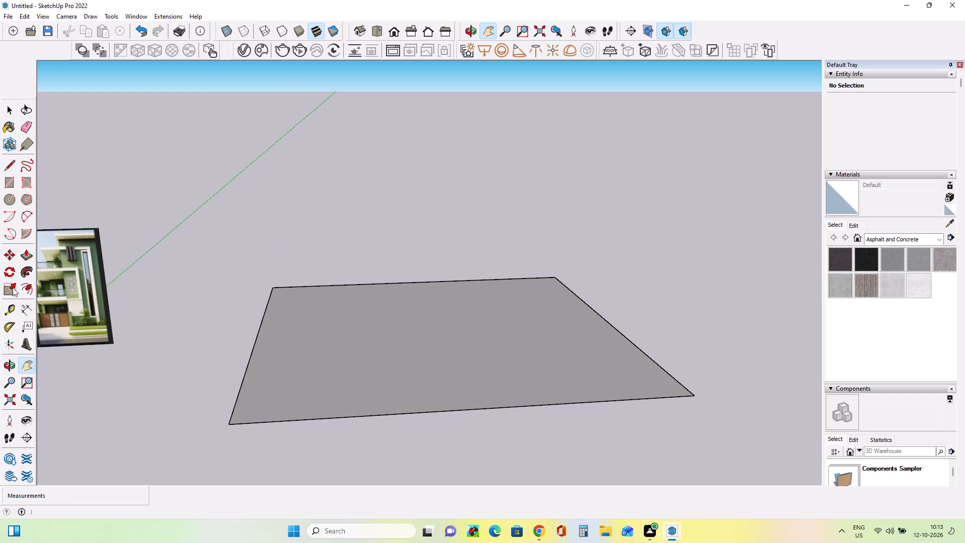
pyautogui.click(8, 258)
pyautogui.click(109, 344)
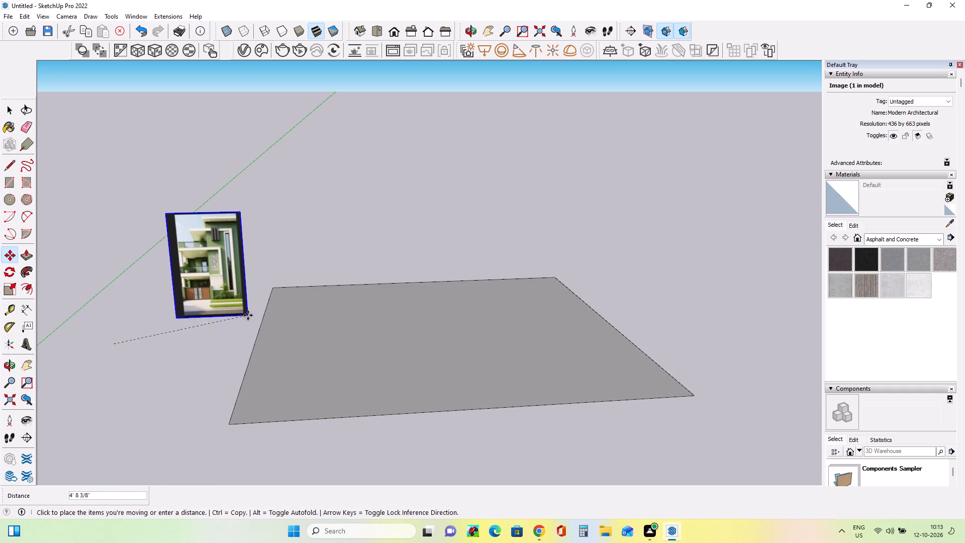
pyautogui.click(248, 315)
# Move the reference image about 4' by its bottom corner, leaving a gap beside the ground face.
pyautogui.moveTo(313, 358); pyautogui.dragTo(341, 348, button='middle')
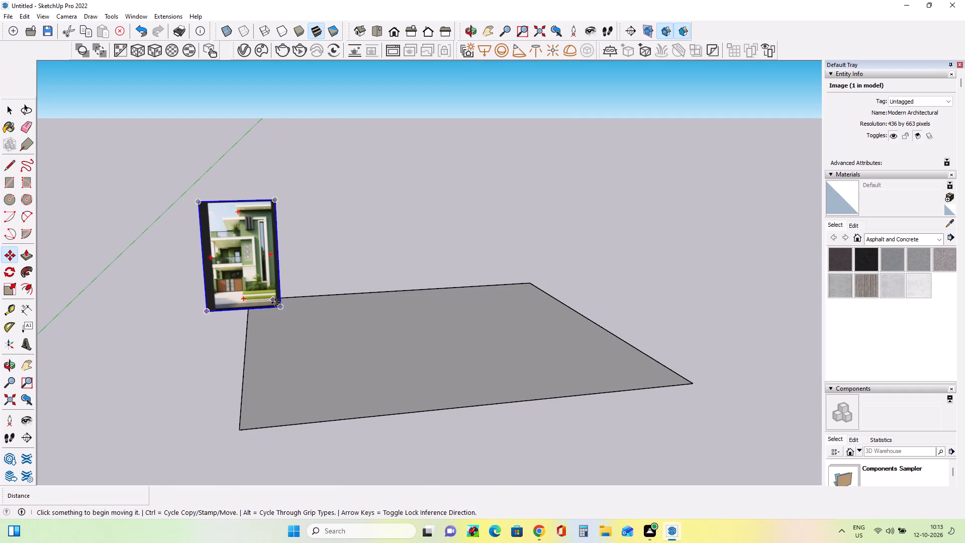
pyautogui.click(282, 308)
pyautogui.click(212, 341)
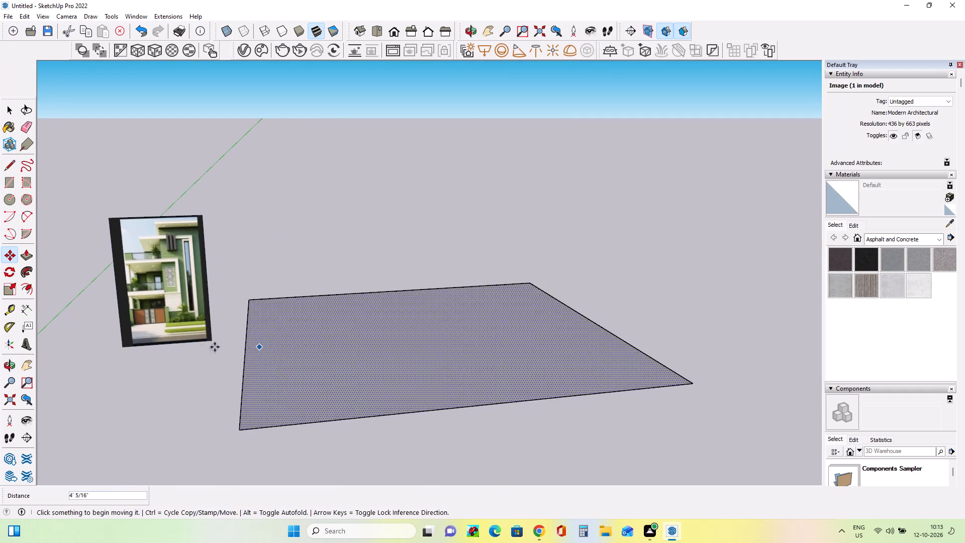
# Examine the reference image's gate, balconies, tall window strip and overall massing beside the ground face.
pyautogui.scroll(3, 196, 347)
pyautogui.scroll(-3, 196, 347)
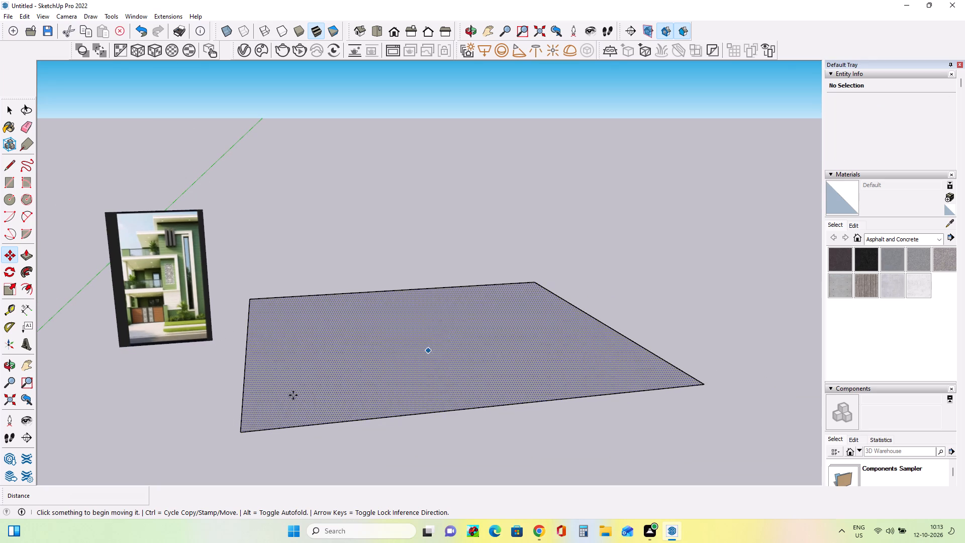
pyautogui.scroll(7, 134, 348)
pyautogui.scroll(3, 177, 338)
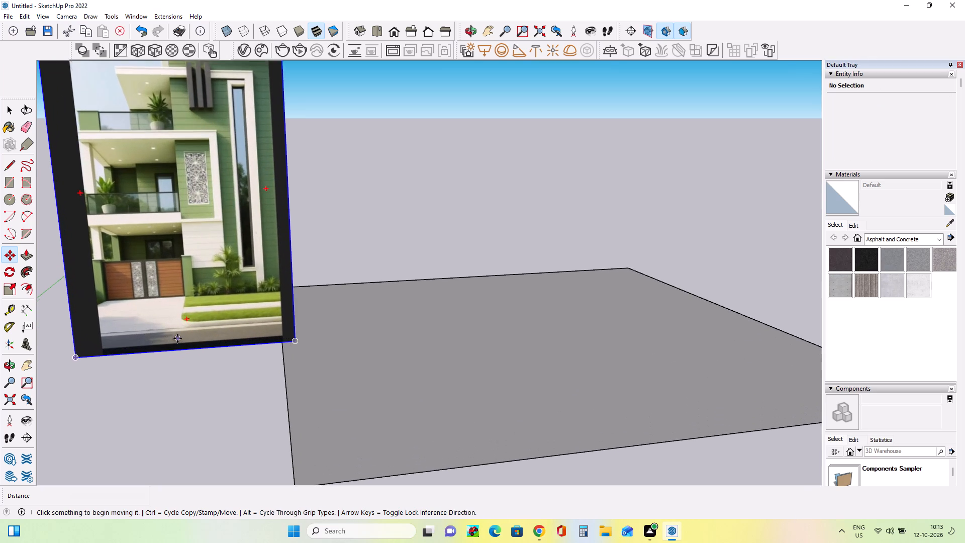
pyautogui.moveTo(161, 301); pyautogui.dragTo(212, 308, button='middle')
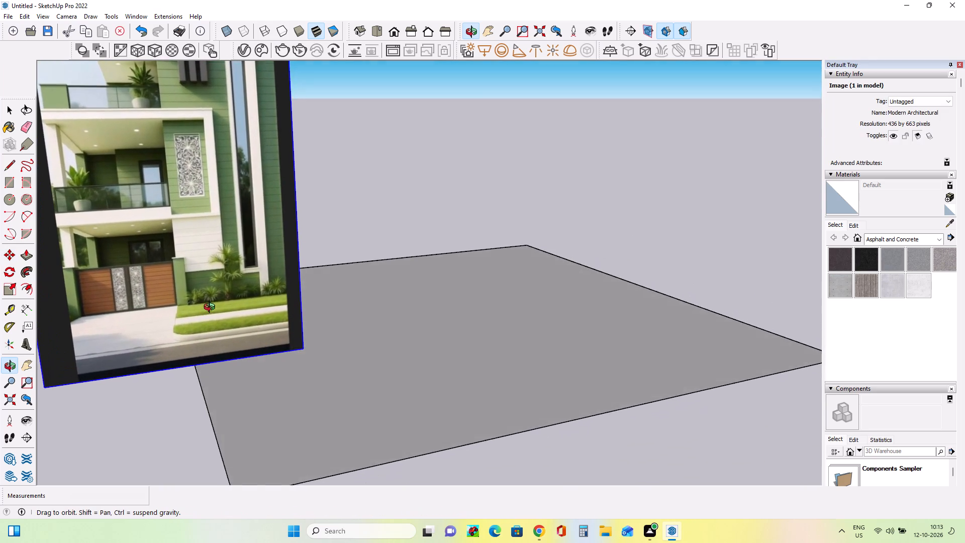
pyautogui.moveTo(212, 308); pyautogui.dragTo(226, 308, button='middle')
pyautogui.moveTo(226, 308); pyautogui.dragTo(231, 316, button='middle')
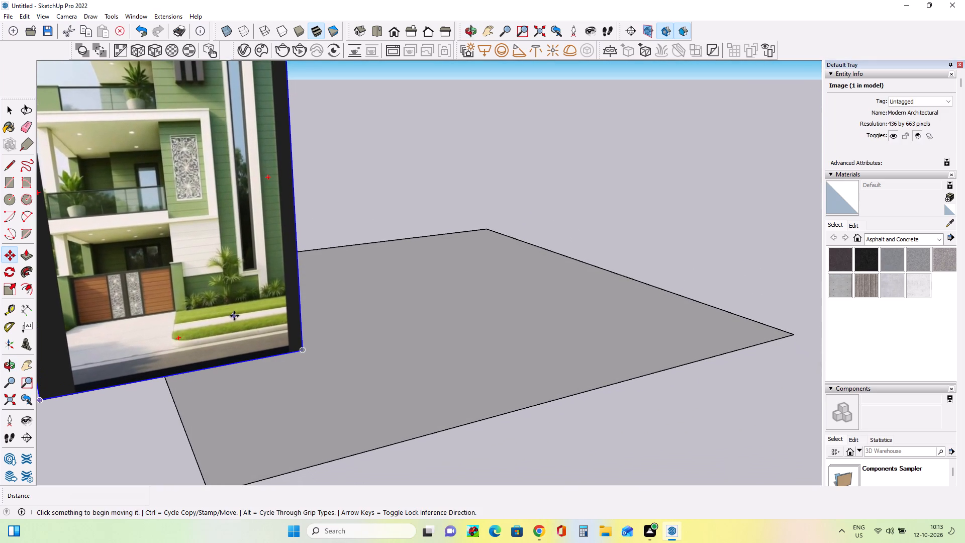
pyautogui.moveTo(234, 317); pyautogui.dragTo(210, 323, button='middle')
pyautogui.moveTo(147, 282); pyautogui.dragTo(142, 280, button='middle')
pyautogui.scroll(-3, 198, 288)
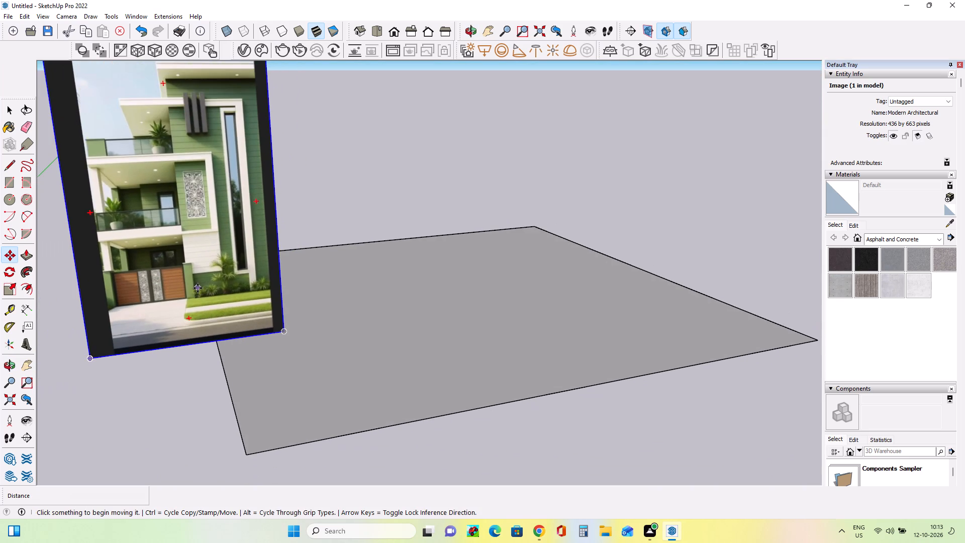
pyautogui.scroll(-3, 198, 288)
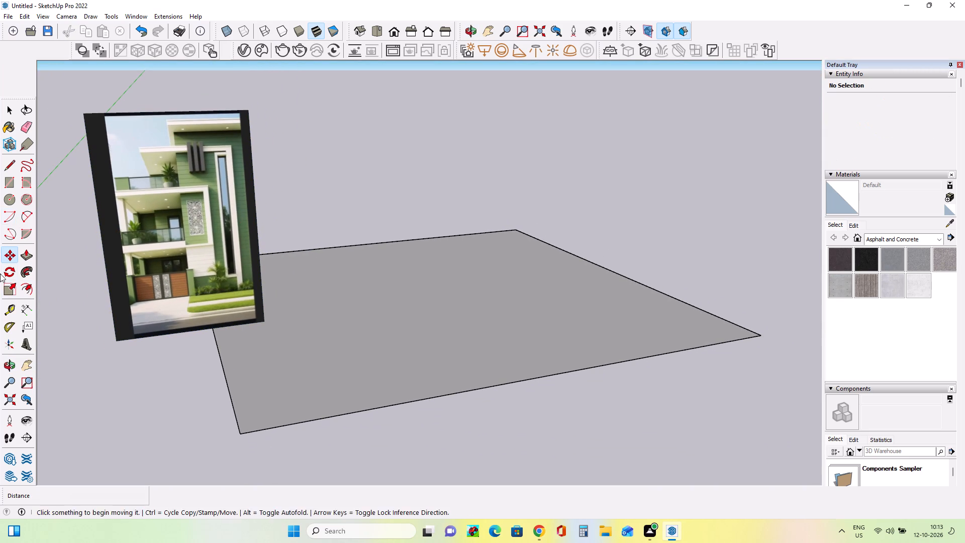
# Draw a rectangle about 23' 4" deep from the ground face's front corner to its back edge, covering about 249 sq ft on the side away from the image.
pyautogui.click(11, 188)
pyautogui.moveTo(495, 338); pyautogui.dragTo(470, 350, button='middle')
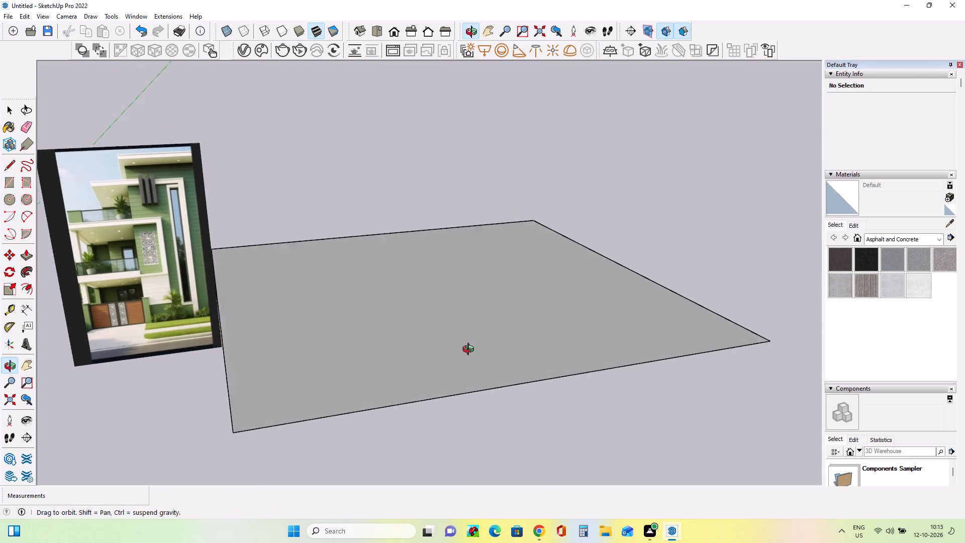
pyautogui.moveTo(470, 350); pyautogui.dragTo(454, 335, button='middle')
pyautogui.middleClick(454, 335)
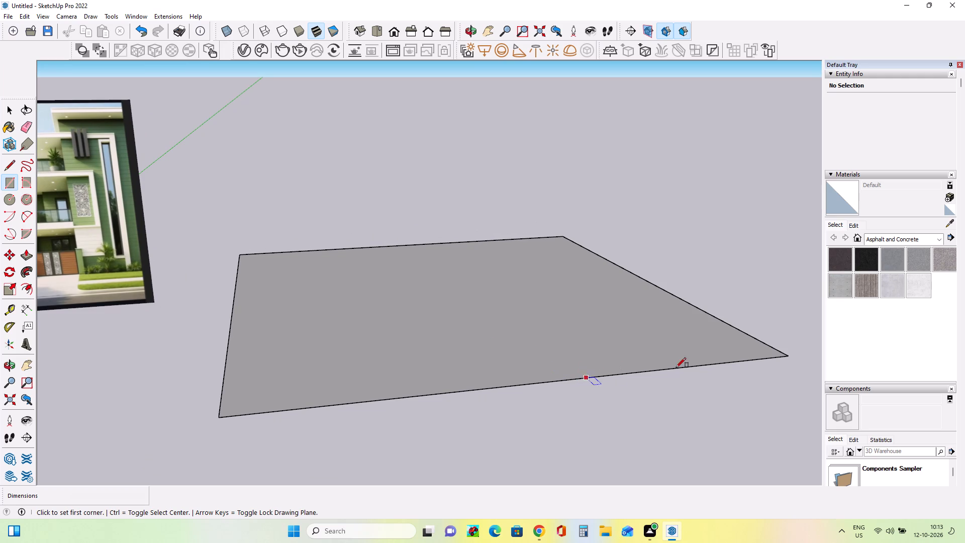
pyautogui.moveTo(786, 356); pyautogui.dragTo(765, 356)
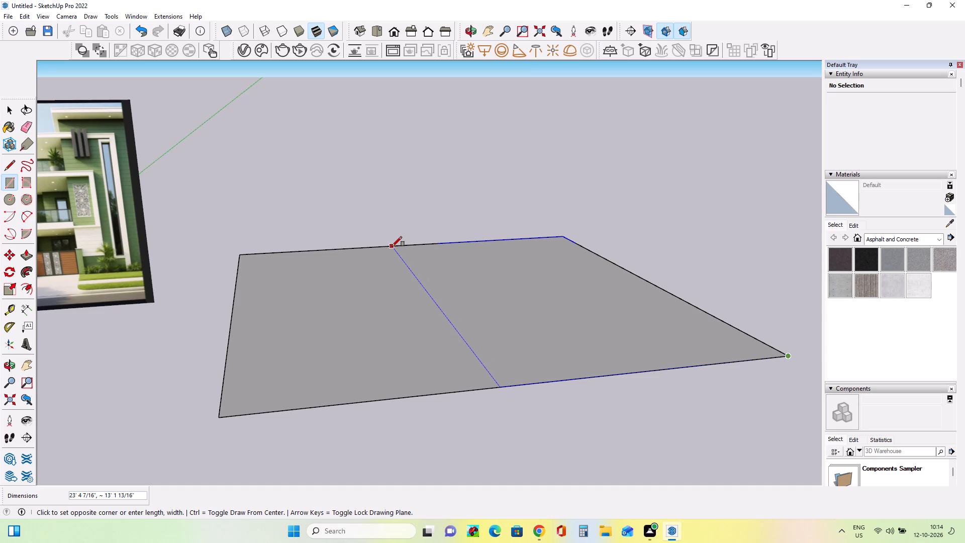
pyautogui.click(426, 244)
# Push/Pull the new rectangle upward about 15' 11 9/16" to form the tall side block.
pyautogui.moveTo(575, 403); pyautogui.dragTo(538, 402, button='middle')
pyautogui.scroll(-5, 538, 402)
pyautogui.moveTo(547, 402); pyautogui.dragTo(548, 386, button='middle')
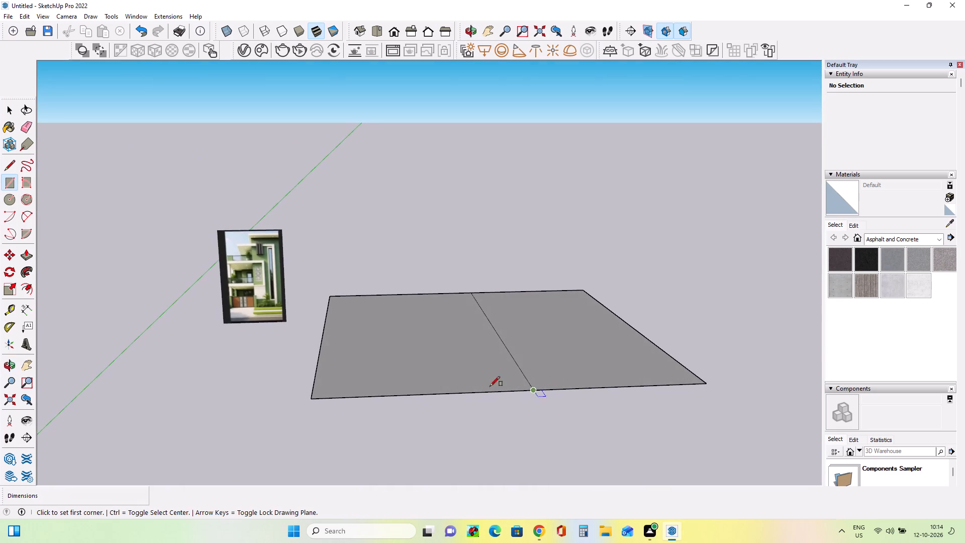
pyautogui.scroll(3, 424, 387)
pyautogui.moveTo(424, 387); pyautogui.dragTo(420, 399, button='middle')
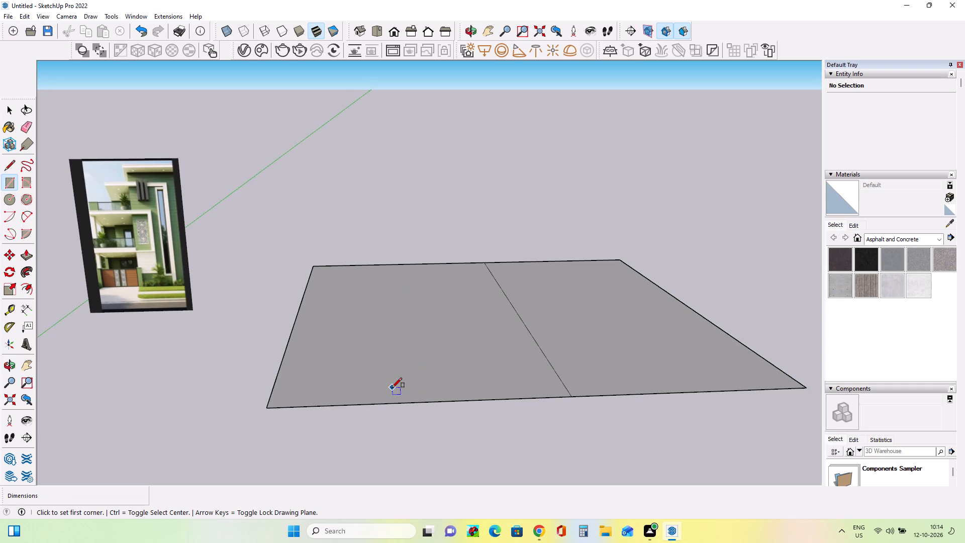
pyautogui.scroll(-1, 392, 388)
pyautogui.click(25, 259)
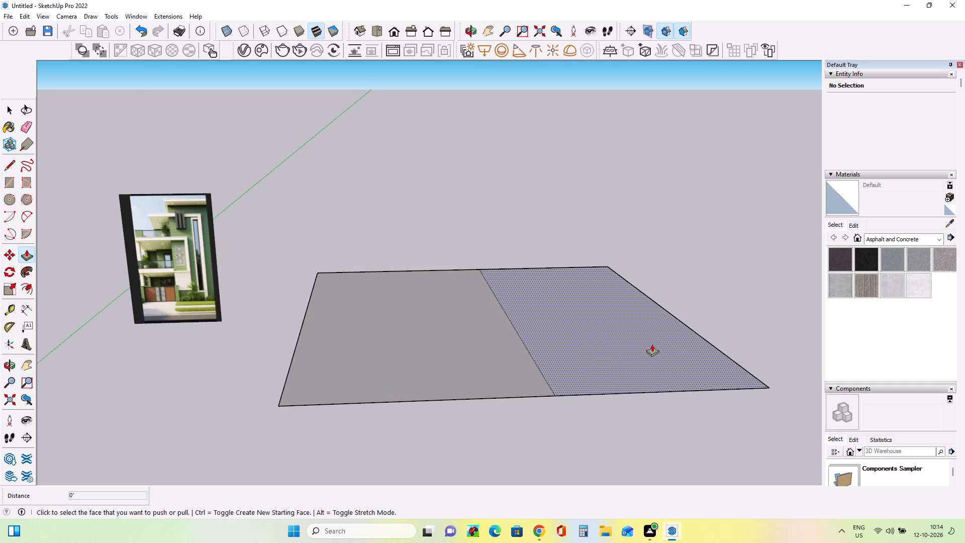
pyautogui.click(598, 369)
pyautogui.scroll(-2, 585, 195)
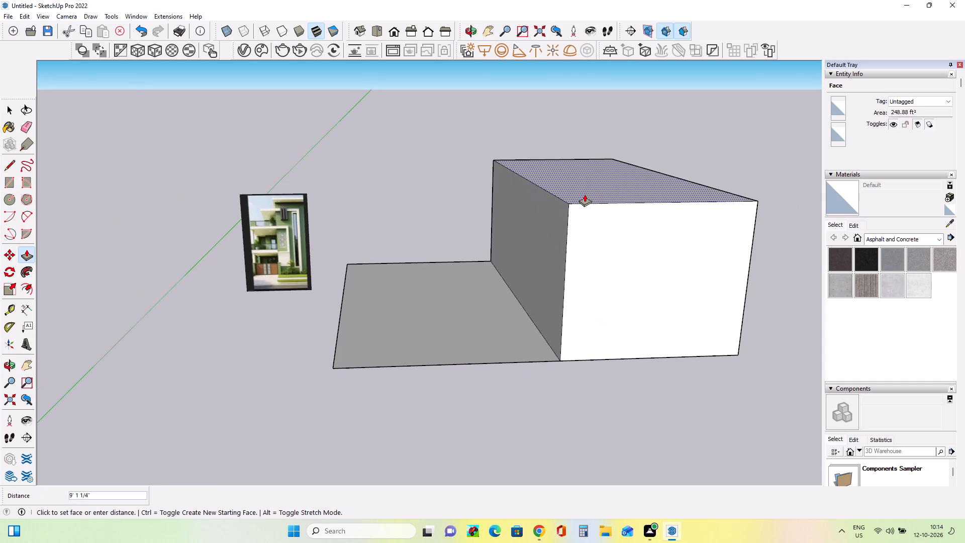
pyautogui.scroll(-2, 585, 194)
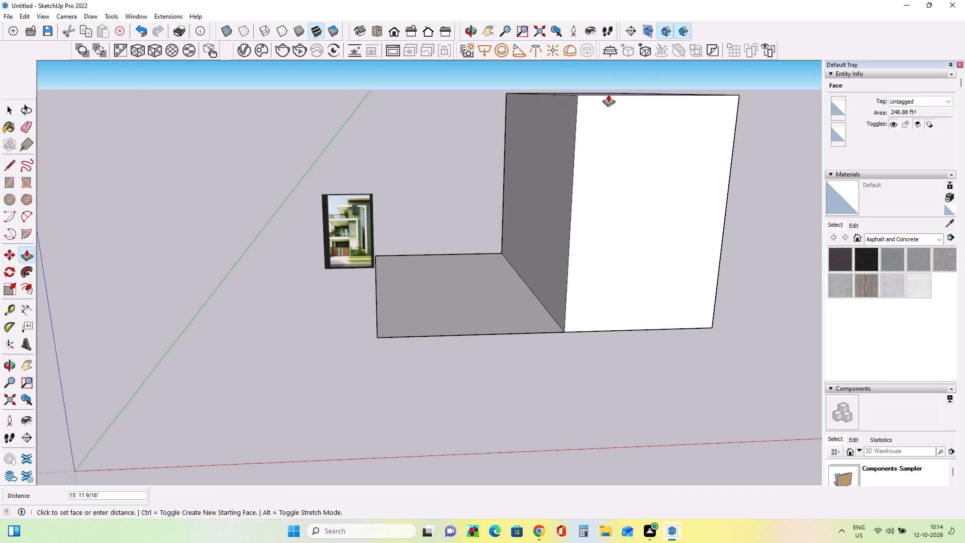
pyautogui.click(608, 94)
# Compare the raised block with the house facade in the reference image.
pyautogui.scroll(5, 363, 242)
pyautogui.scroll(-1, 363, 242)
pyautogui.scroll(4, 363, 242)
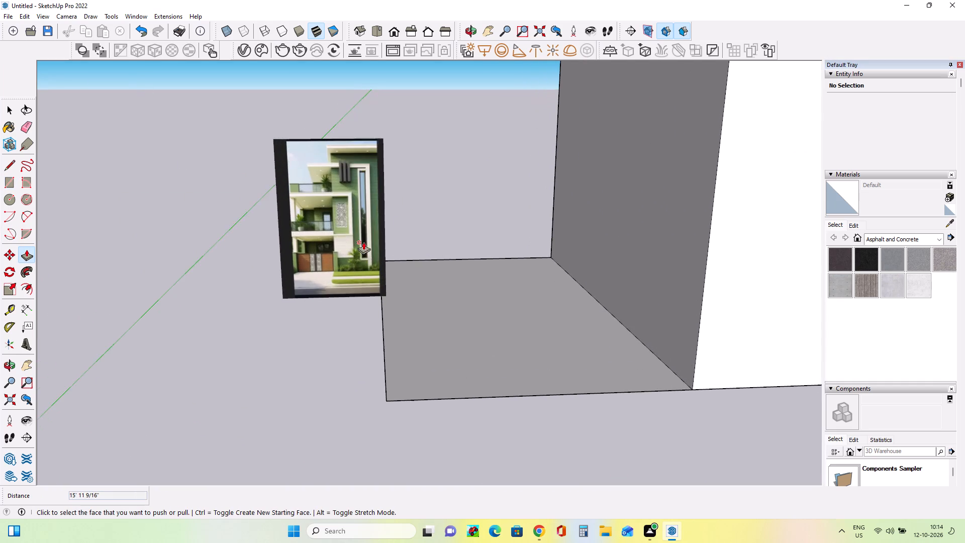
pyautogui.scroll(3, 363, 242)
pyautogui.scroll(-11, 363, 242)
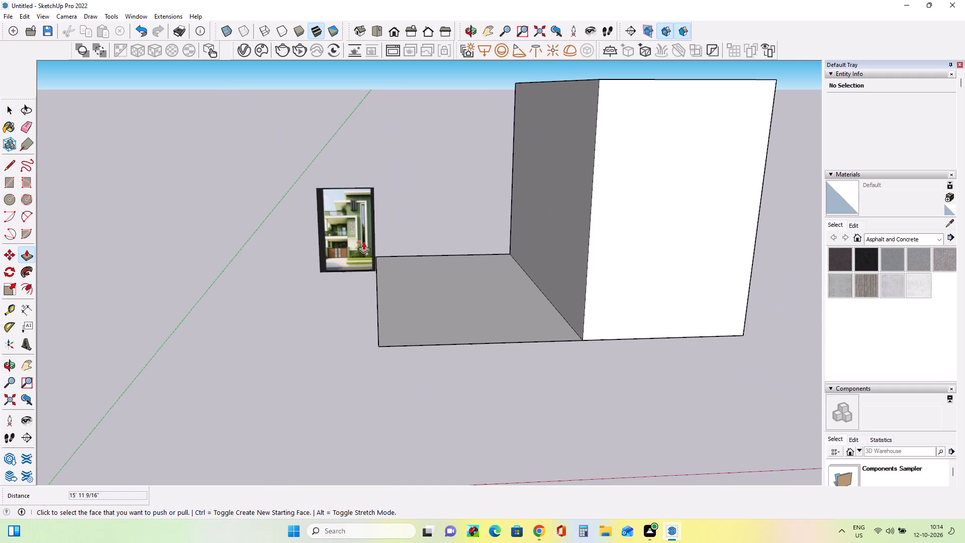
pyautogui.scroll(-4, 363, 242)
# Push/Pull the tall side block's wall facing the ground face inward about 1' 3 7/8" to narrow the block.
pyautogui.moveTo(620, 228); pyautogui.dragTo(531, 239, button='middle')
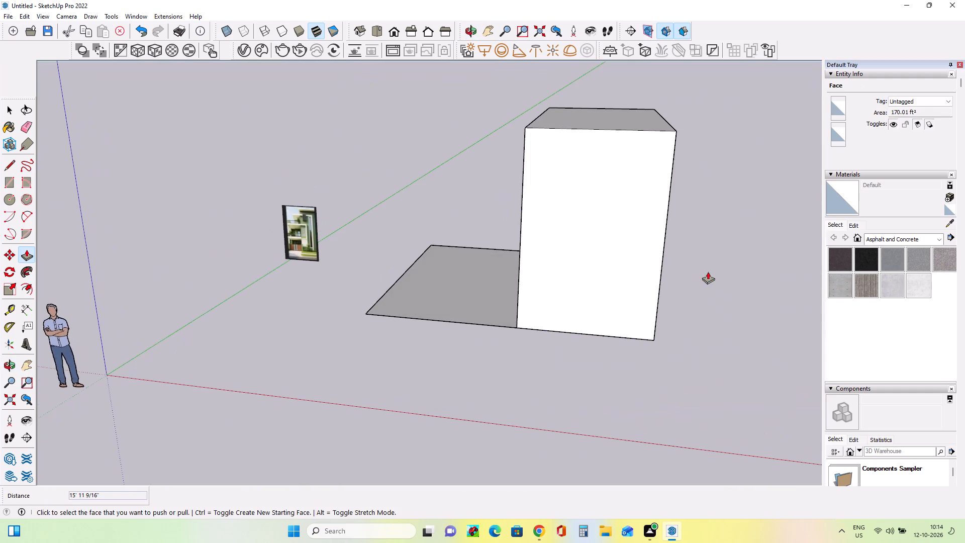
pyautogui.moveTo(708, 274); pyautogui.dragTo(552, 285, button='middle')
pyautogui.moveTo(578, 306); pyautogui.dragTo(800, 348, button='middle')
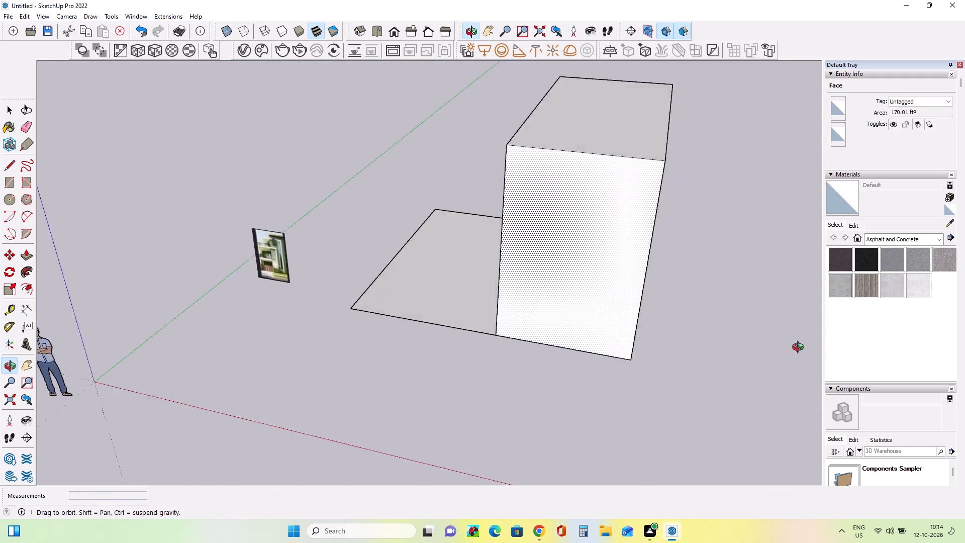
pyautogui.moveTo(800, 348); pyautogui.dragTo(917, 298, button='middle')
pyautogui.click(485, 266)
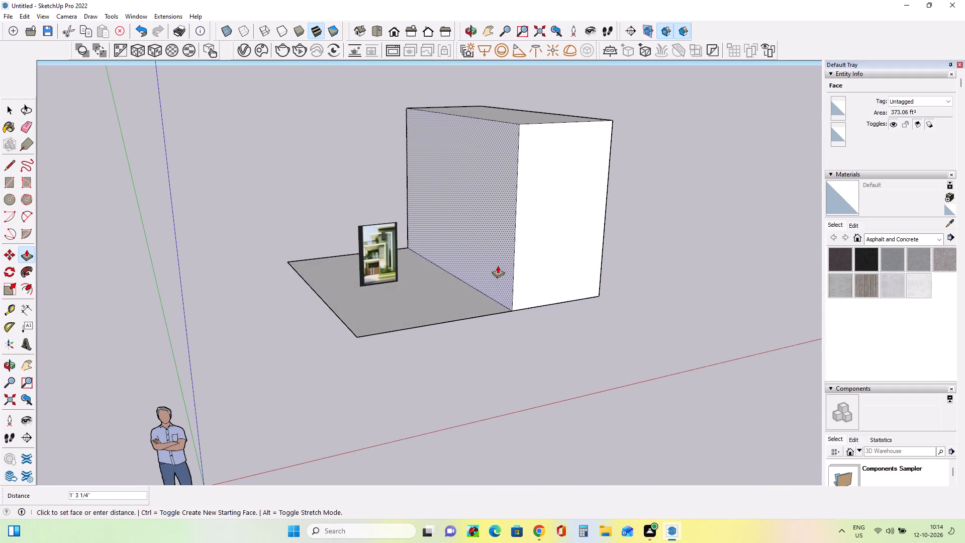
pyautogui.click(498, 265)
# Move the reference image about 17' by its lower corner to sit against the tall block's front edge.
pyautogui.moveTo(777, 281); pyautogui.dragTo(582, 270, button='middle')
pyautogui.moveTo(582, 270); pyautogui.dragTo(591, 267, button='middle')
pyautogui.moveTo(591, 267); pyautogui.dragTo(609, 261, button='middle')
pyautogui.scroll(4, 548, 235)
pyautogui.moveTo(568, 257); pyautogui.dragTo(592, 288, button='middle')
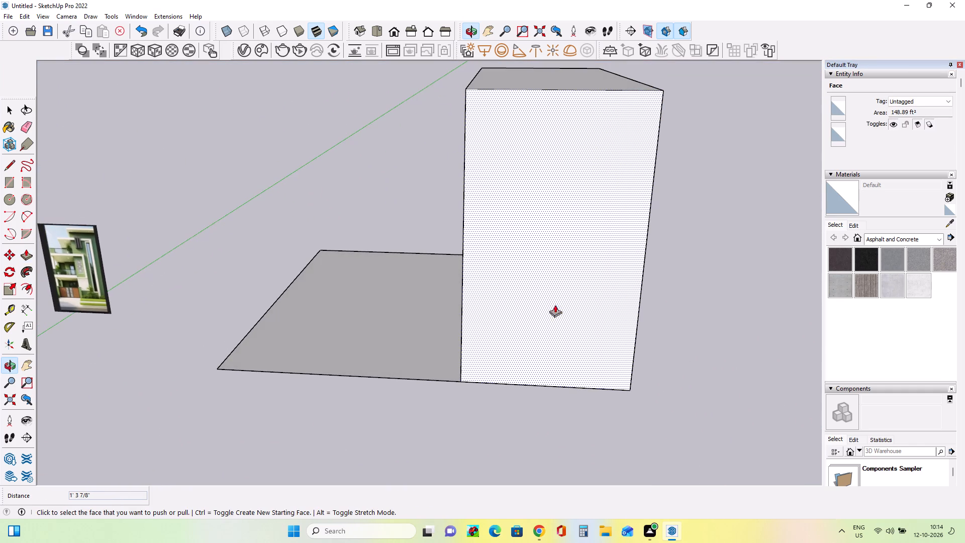
pyautogui.moveTo(550, 313); pyautogui.dragTo(574, 329, button='middle')
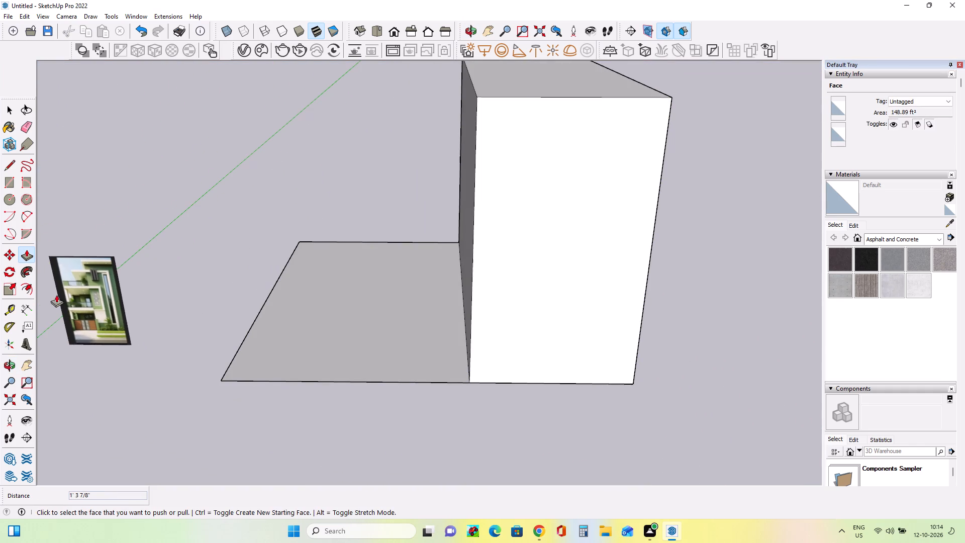
pyautogui.click(7, 263)
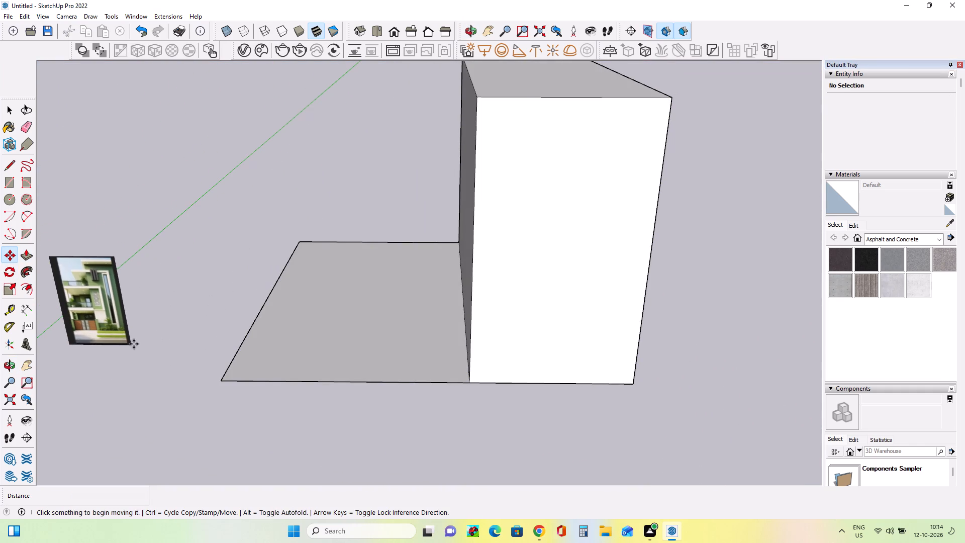
pyautogui.click(134, 341)
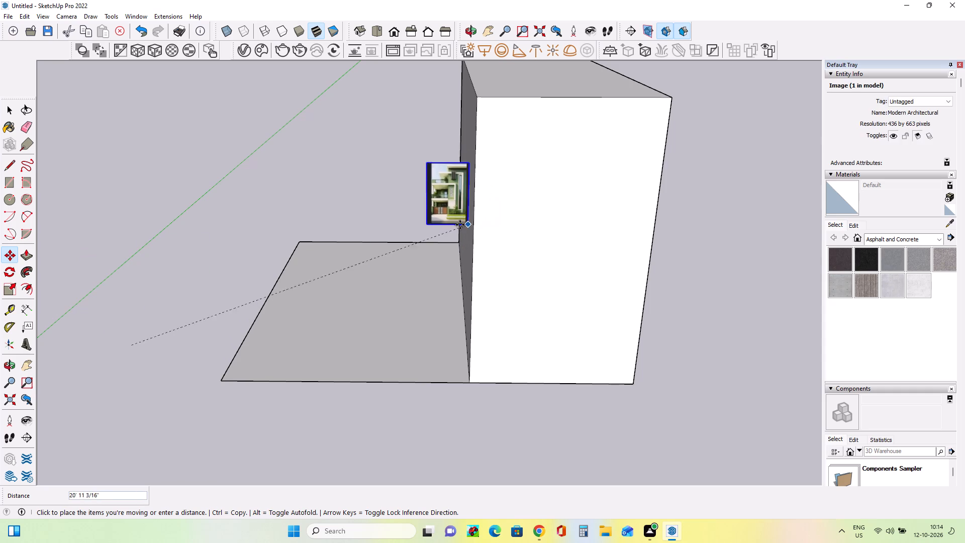
pyautogui.click(472, 235)
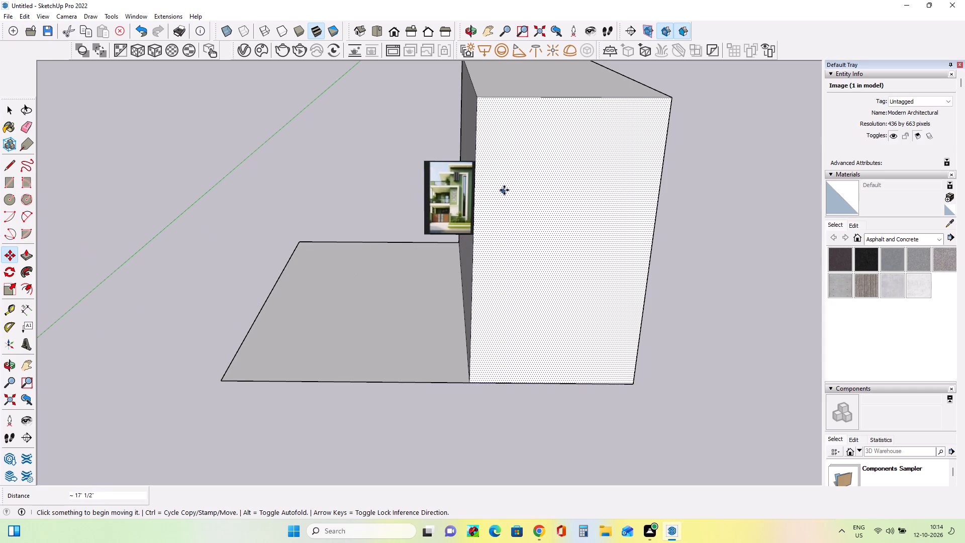
# Scale the reference image larger, widening it away from the block and stretching its height 2.00 times upward and 1.35 times downward.
pyautogui.scroll(2, 504, 190)
pyautogui.scroll(-1, 504, 190)
pyautogui.scroll(6, 504, 190)
pyautogui.moveTo(564, 256); pyautogui.dragTo(549, 188, button='middle')
pyautogui.scroll(-5, 549, 188)
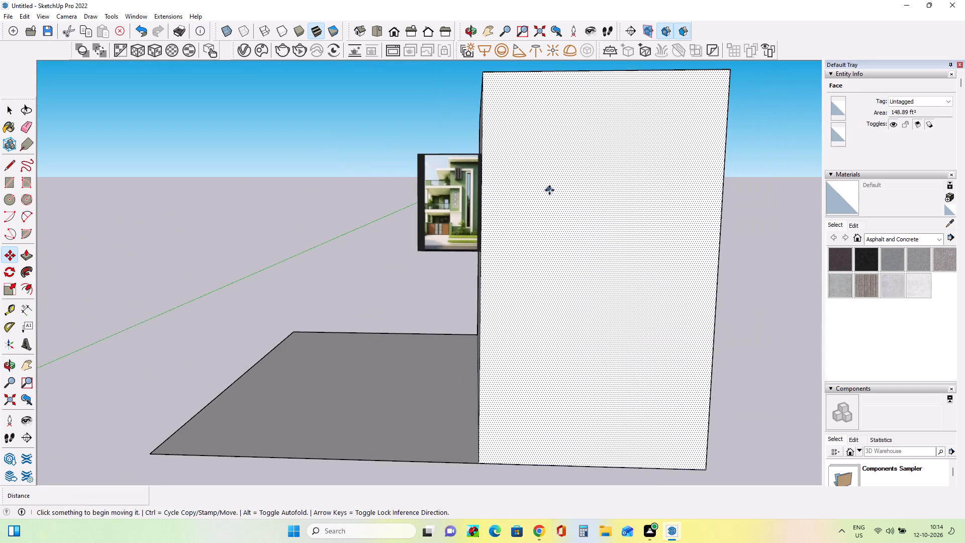
pyautogui.moveTo(573, 253); pyautogui.dragTo(587, 264, button='middle')
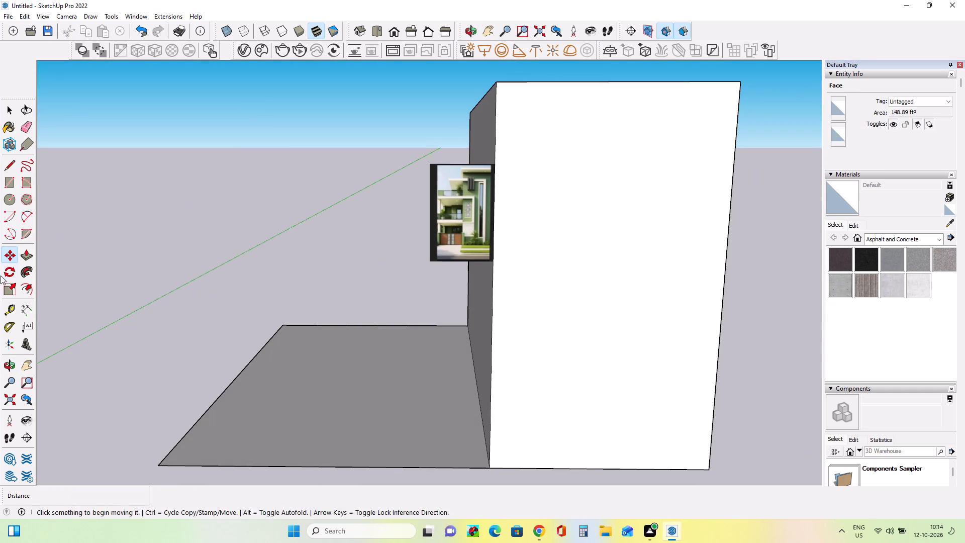
pyautogui.click(7, 284)
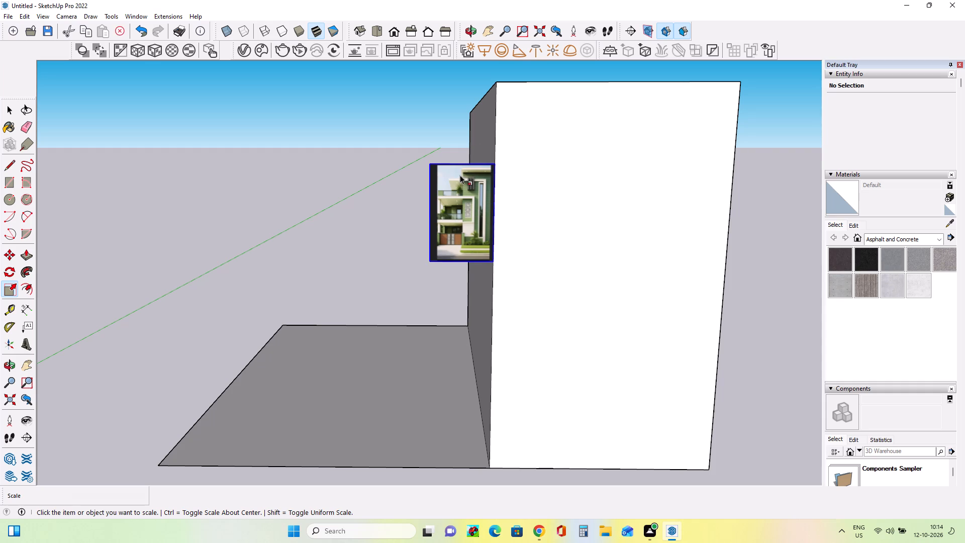
pyautogui.click(433, 204)
pyautogui.click(429, 211)
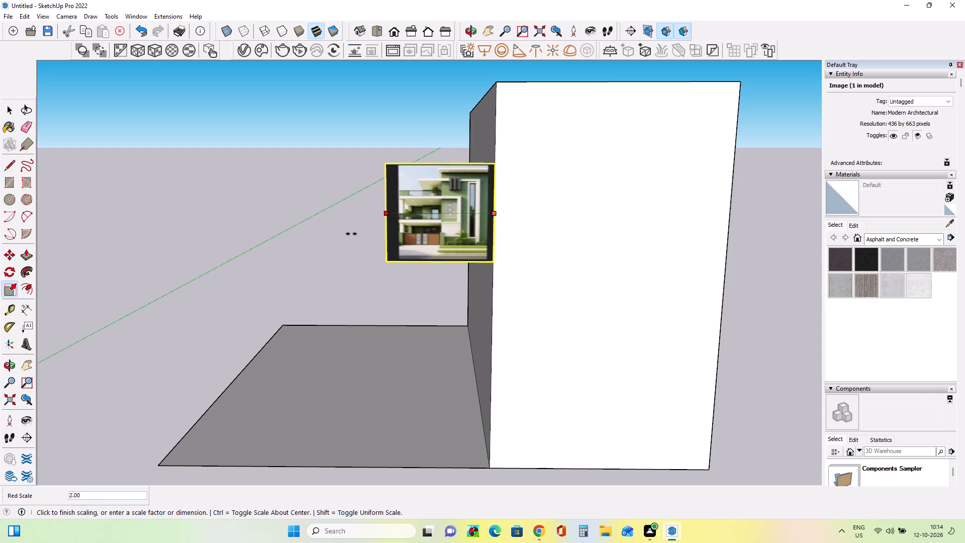
pyautogui.click(339, 240)
pyautogui.moveTo(416, 164); pyautogui.dragTo(429, 97)
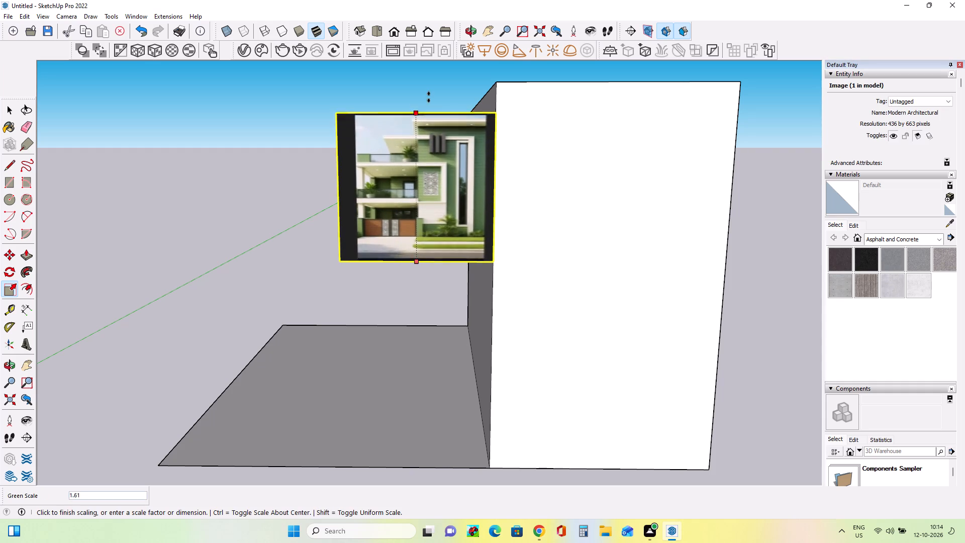
pyautogui.moveTo(429, 97); pyautogui.dragTo(441, 70)
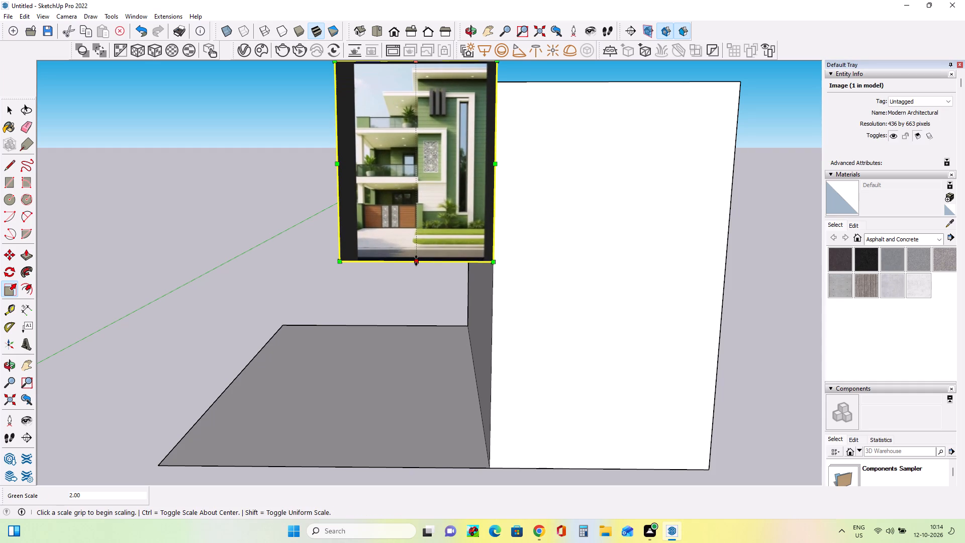
pyautogui.click(416, 260)
pyautogui.click(391, 327)
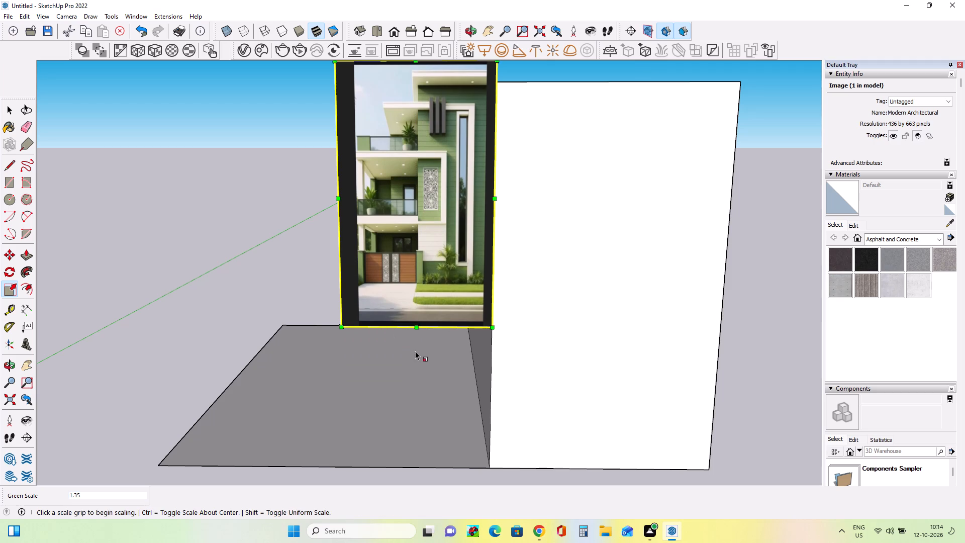
# Move the enlarged reference image by its lower corner toward the free side of the ground face, clear of the tall block.
pyautogui.click(7, 252)
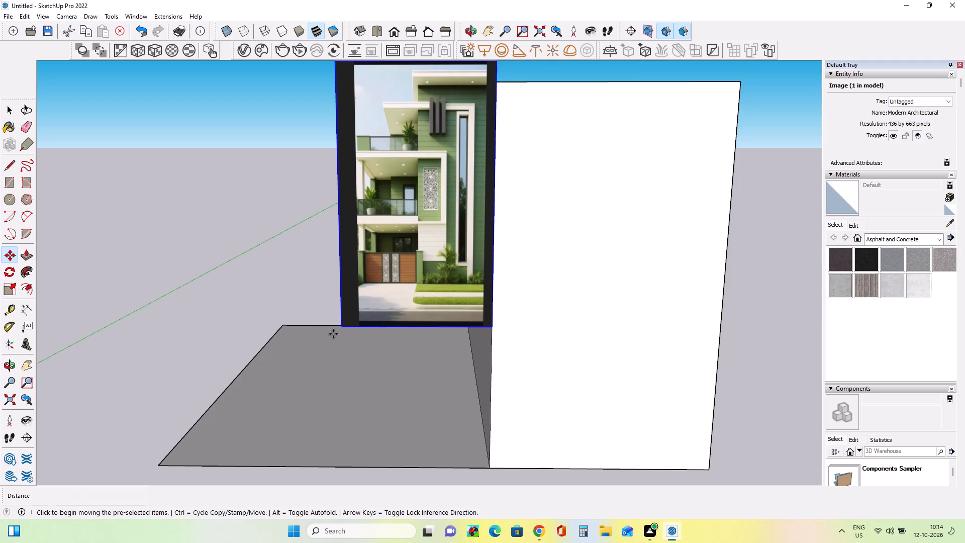
pyautogui.click(342, 330)
pyautogui.click(307, 376)
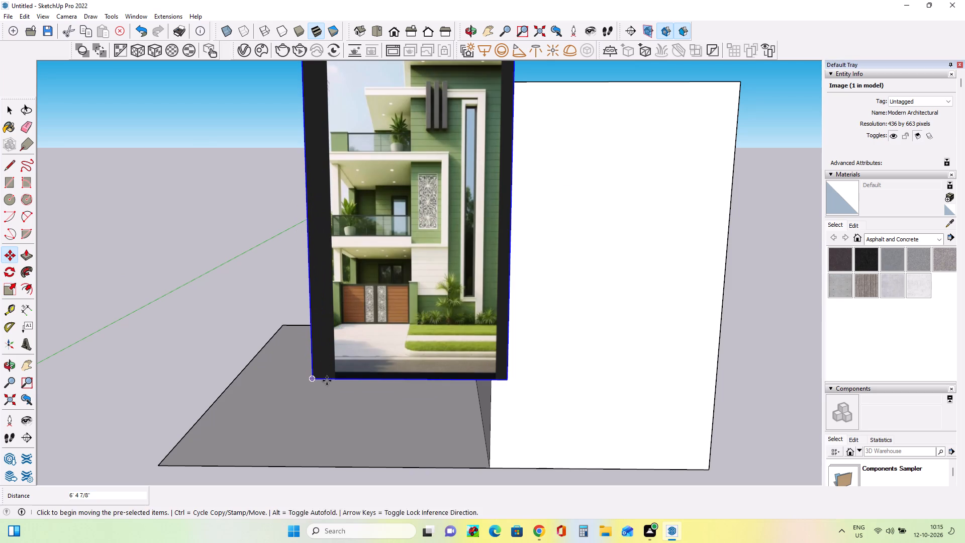
pyautogui.click(313, 380)
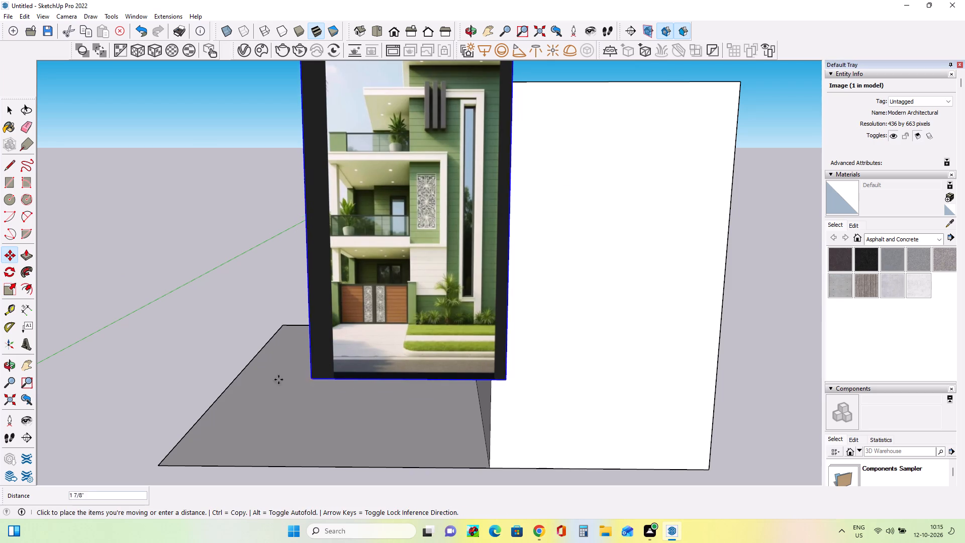
pyautogui.click(244, 388)
# Examine the reference image's balconies, roof slabs and tall window strip against the modelled side block.
pyautogui.scroll(3, 279, 355)
pyautogui.scroll(-1, 279, 355)
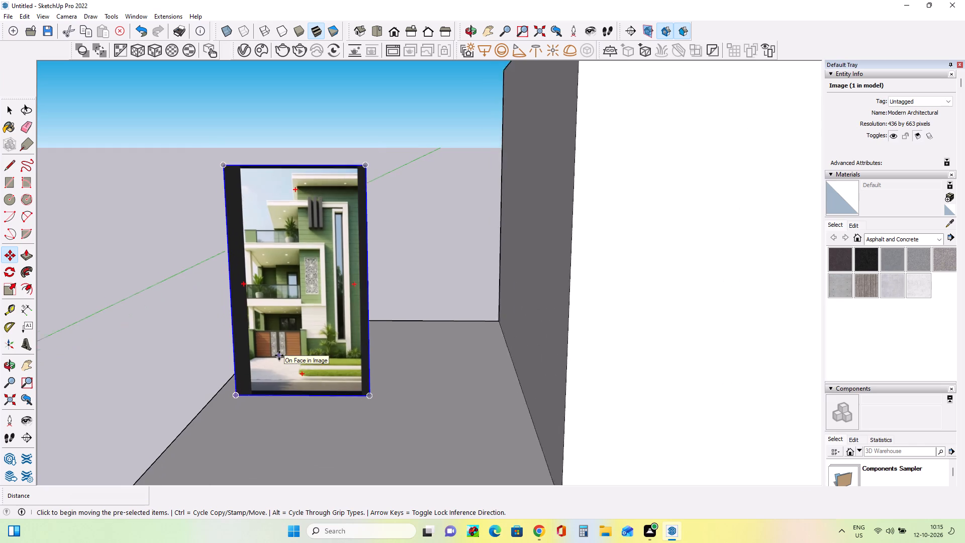
pyautogui.scroll(-4, 279, 355)
pyautogui.moveTo(334, 354); pyautogui.dragTo(354, 341, button='middle')
pyautogui.scroll(4, 306, 323)
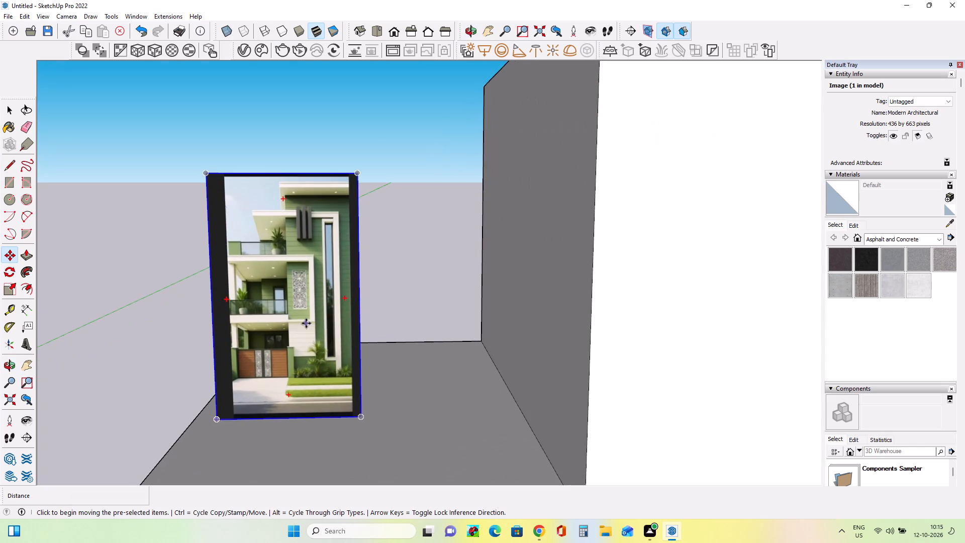
pyautogui.scroll(2, 306, 323)
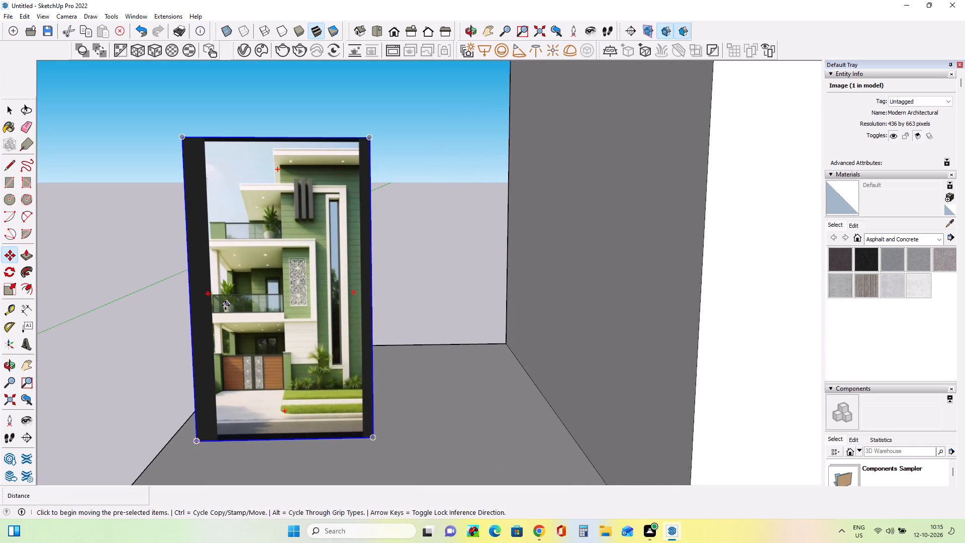
pyautogui.scroll(5, 297, 318)
pyautogui.moveTo(297, 318); pyautogui.dragTo(332, 270, button='middle')
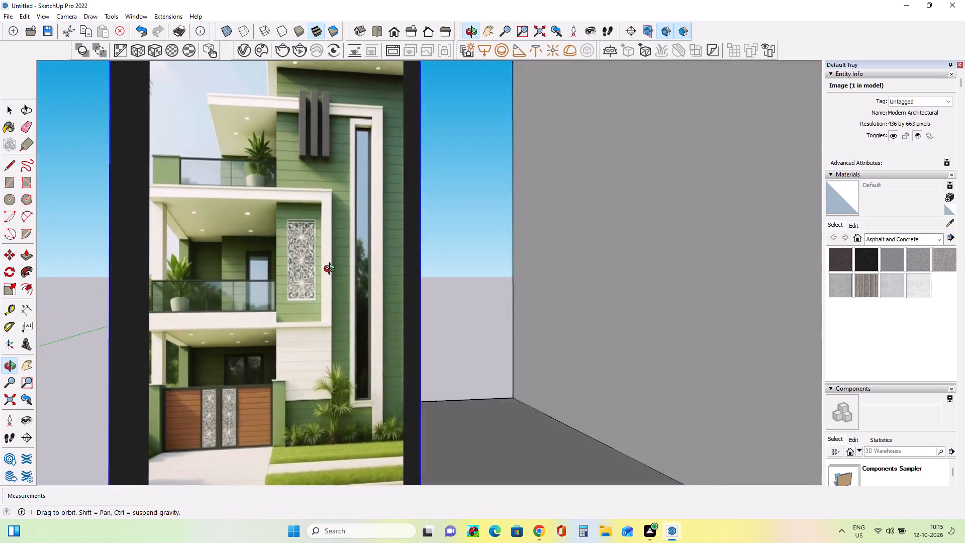
pyautogui.moveTo(332, 270); pyautogui.dragTo(318, 292, button='middle')
pyautogui.middleClick(318, 292)
pyautogui.middleClick(318, 292)
pyautogui.middleClick(318, 292)
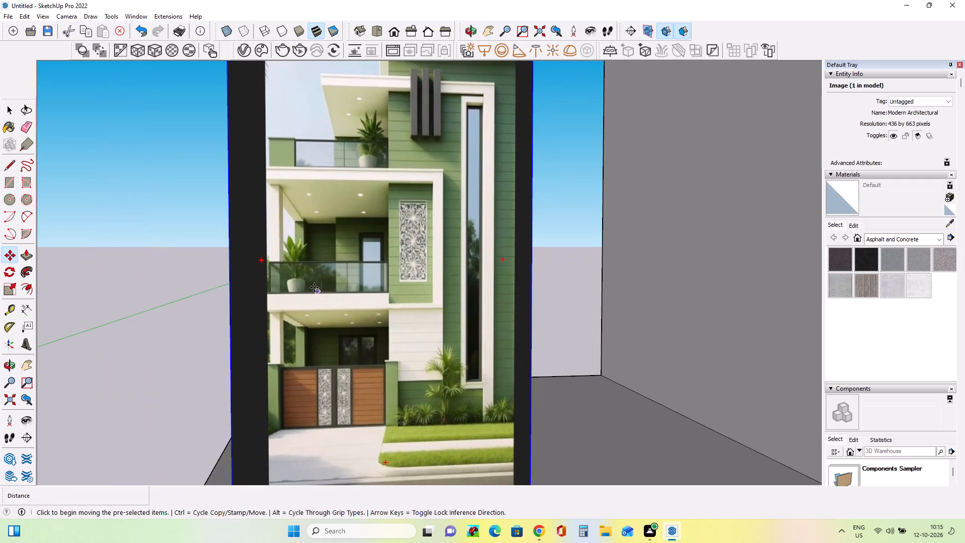
pyautogui.scroll(-3, 314, 288)
pyautogui.scroll(-2, 354, 306)
pyautogui.scroll(1, 354, 308)
pyautogui.scroll(-1, 354, 308)
pyautogui.moveTo(421, 287); pyautogui.dragTo(353, 286, button='middle')
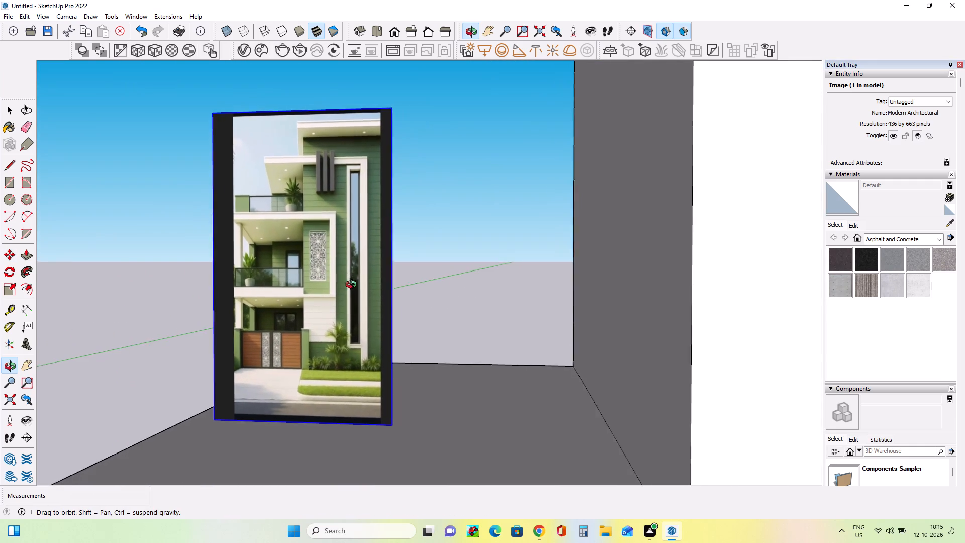
pyautogui.moveTo(353, 286); pyautogui.dragTo(386, 300, button='middle')
pyautogui.middleClick(350, 302)
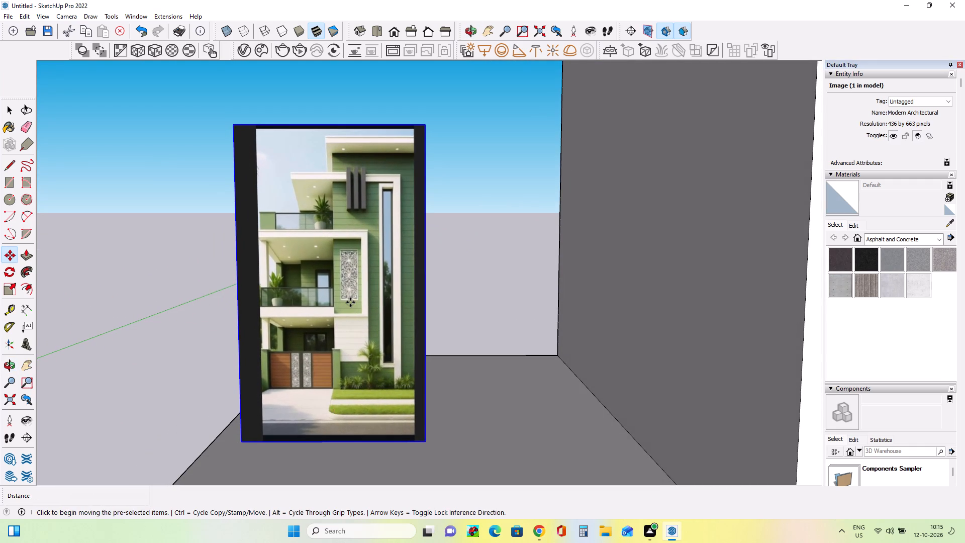
pyautogui.moveTo(351, 295); pyautogui.dragTo(320, 292, button='middle')
pyautogui.scroll(-2, 320, 292)
pyautogui.moveTo(336, 288); pyautogui.dragTo(356, 293, button='middle')
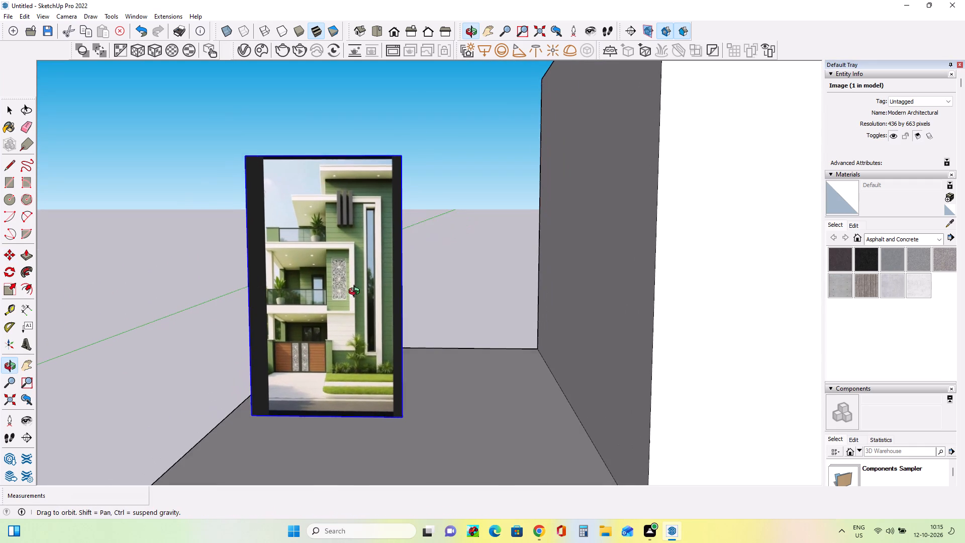
pyautogui.moveTo(356, 293); pyautogui.dragTo(367, 288, button='middle')
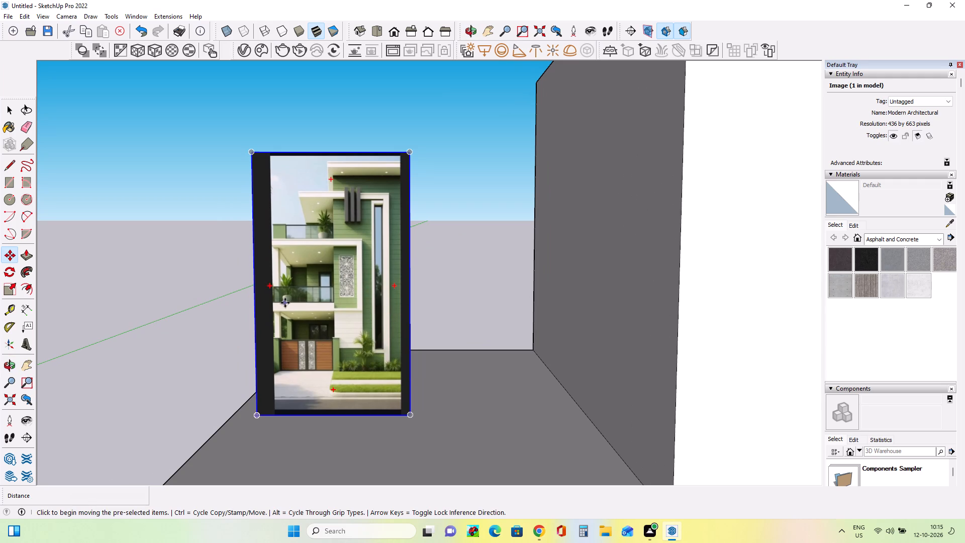
# Examine the gate, ground-floor porch and first-floor balcony in the reference image up close.
pyautogui.moveTo(377, 271); pyautogui.dragTo(419, 237, button='middle')
pyautogui.scroll(4, 356, 301)
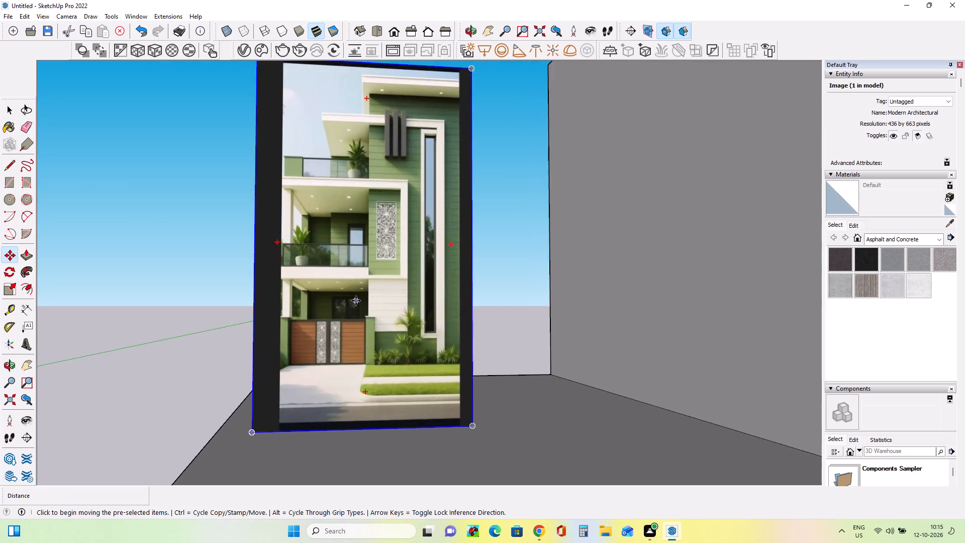
pyautogui.scroll(4, 356, 301)
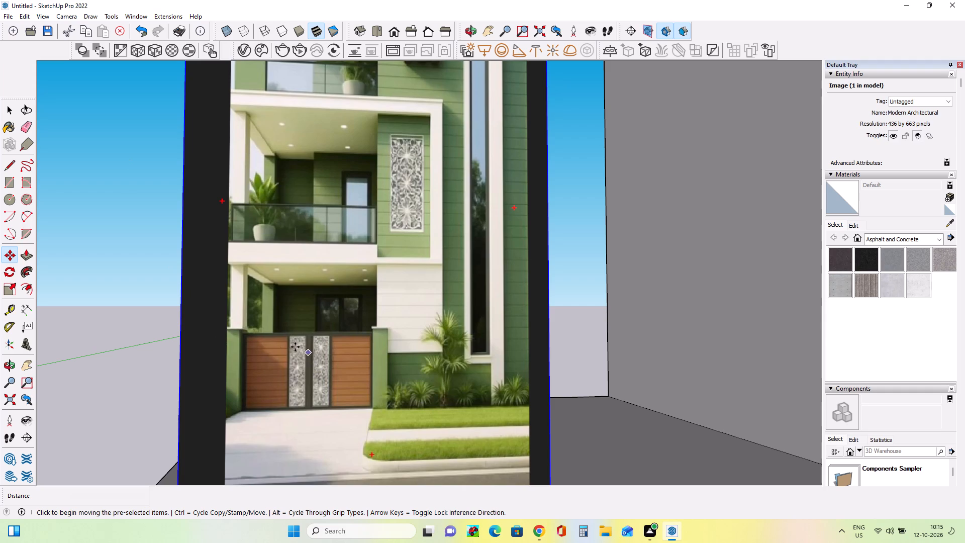
pyautogui.scroll(-10, 235, 347)
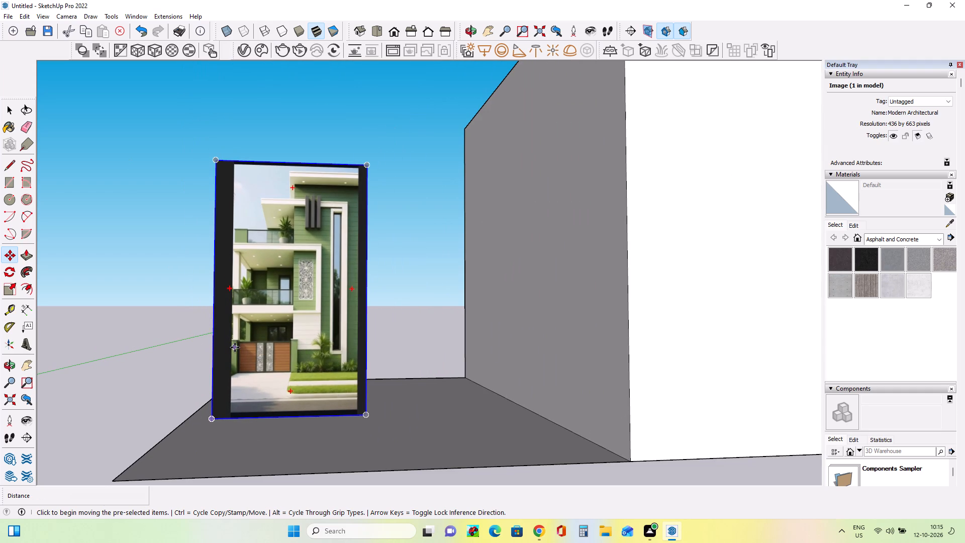
pyautogui.scroll(9, 224, 328)
pyautogui.moveTo(265, 323); pyautogui.dragTo(308, 322, button='middle')
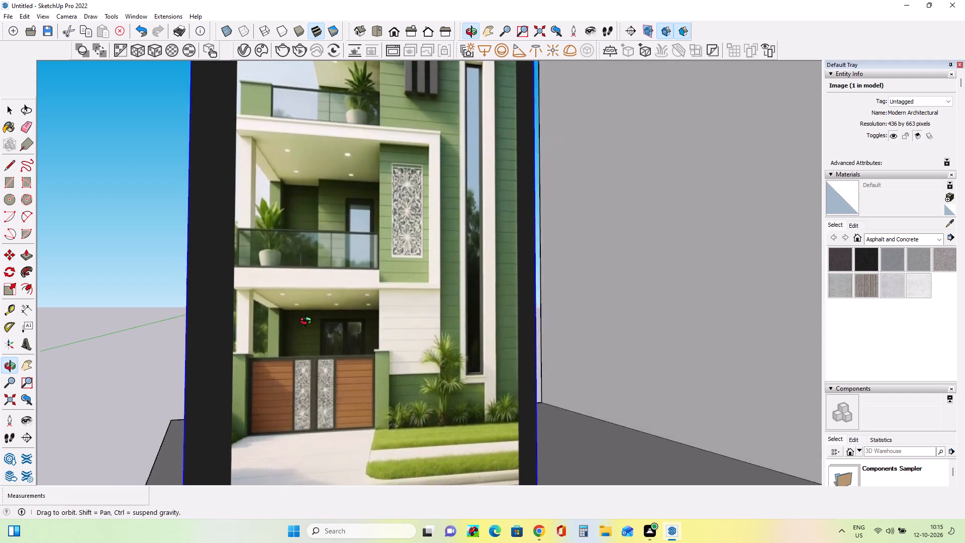
pyautogui.moveTo(308, 322); pyautogui.dragTo(294, 335, button='middle')
pyautogui.scroll(-3, 294, 335)
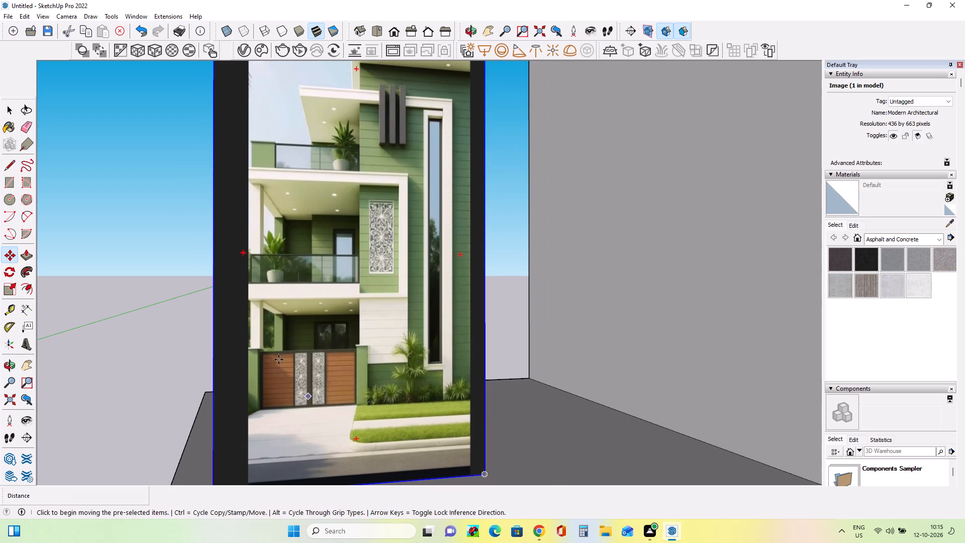
pyautogui.scroll(4, 278, 358)
pyautogui.moveTo(279, 359); pyautogui.dragTo(267, 356, button='middle')
pyautogui.scroll(-5, 254, 351)
pyautogui.scroll(4, 311, 340)
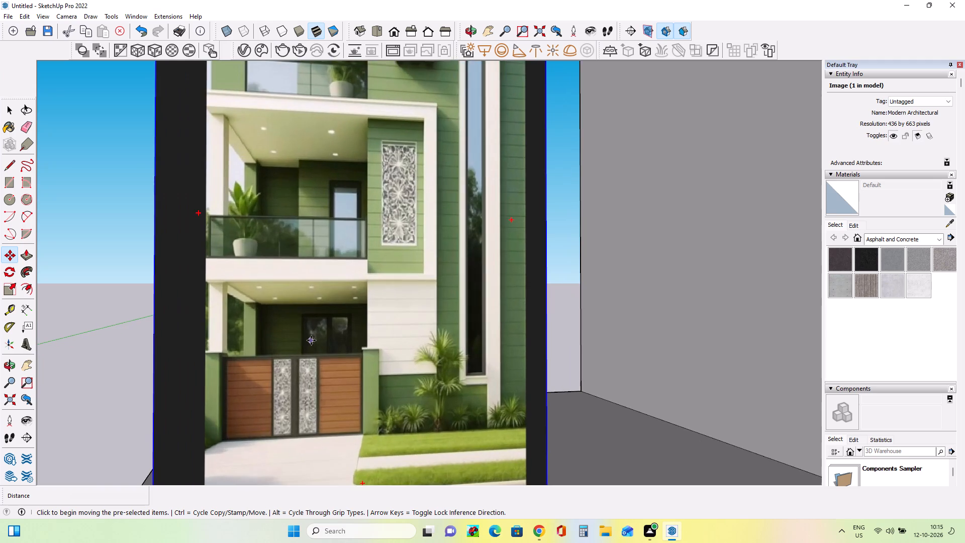
# Move the reference image by its lower corner about 14' 5" off the ground face, away from the tall block.
pyautogui.scroll(-11, 311, 340)
pyautogui.scroll(-2, 384, 429)
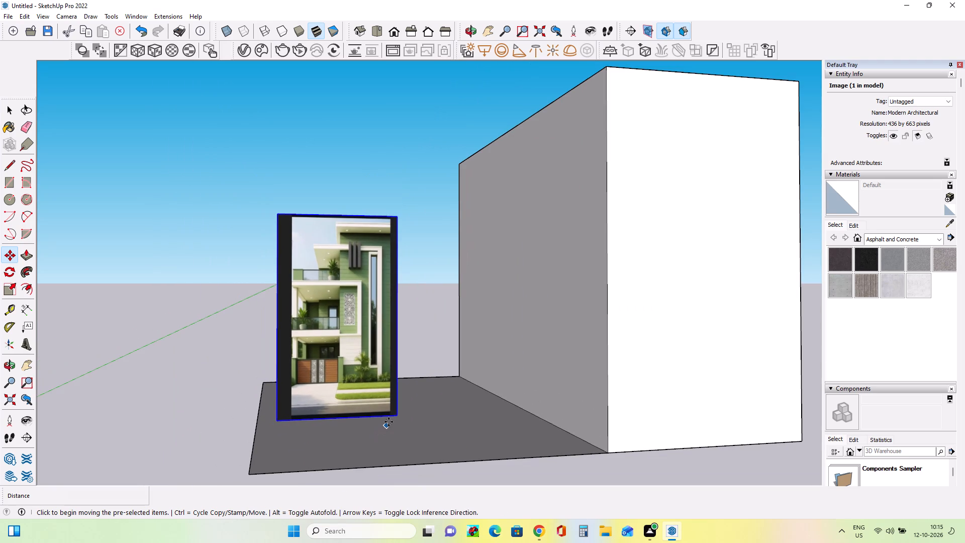
pyautogui.click(395, 416)
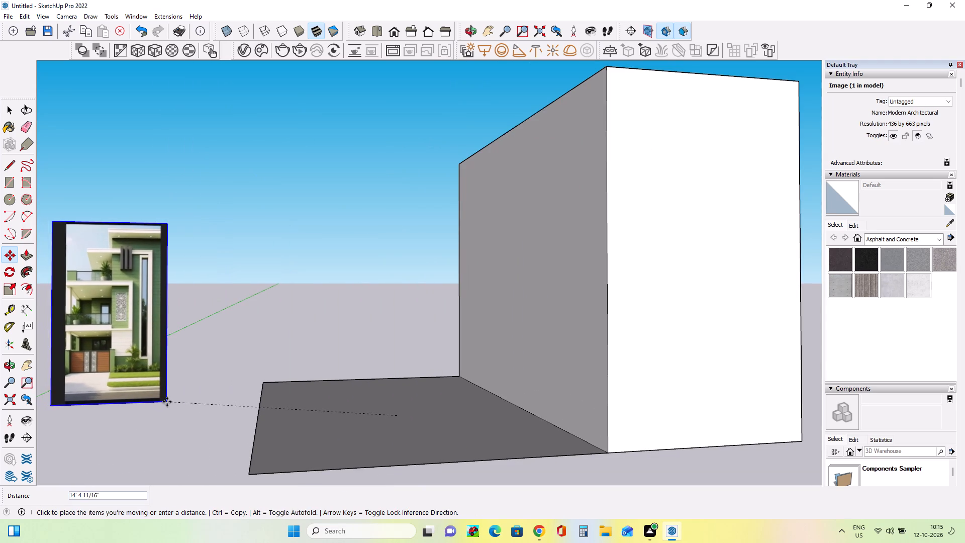
pyautogui.click(167, 402)
# Draw a rectangle over the rear part of the ground face, from the tall block's base edge to the far rear corner.
pyautogui.moveTo(410, 372); pyautogui.dragTo(403, 388, button='middle')
pyautogui.middleClick(403, 388)
pyautogui.scroll(-5, 403, 388)
pyautogui.moveTo(498, 388); pyautogui.dragTo(481, 401, button='middle')
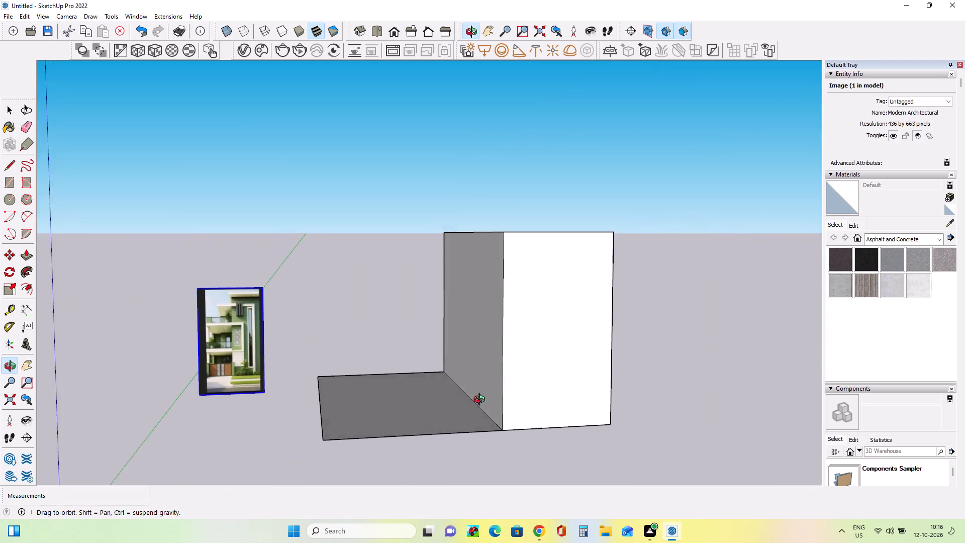
pyautogui.moveTo(481, 401); pyautogui.dragTo(468, 407, button='middle')
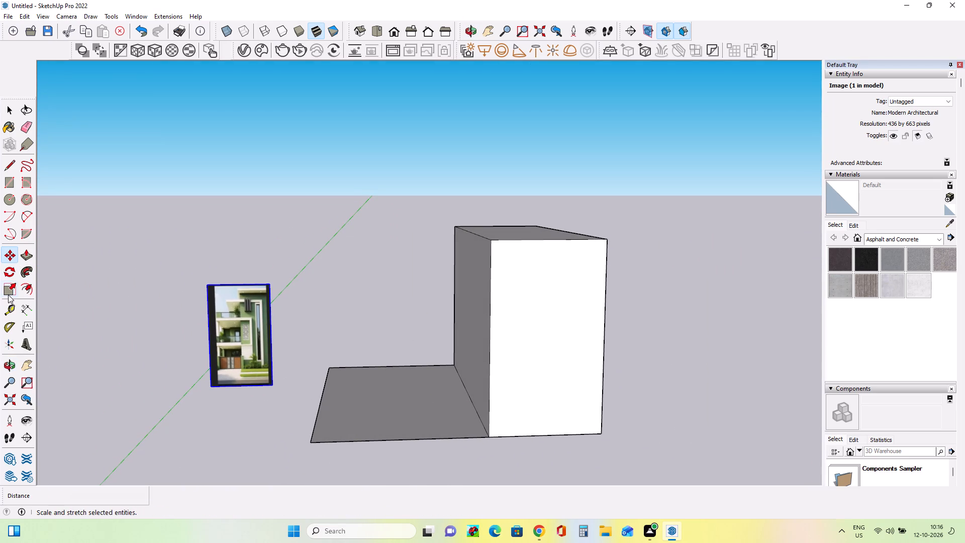
pyautogui.click(12, 291)
pyautogui.moveTo(455, 390); pyautogui.dragTo(463, 424, button='middle')
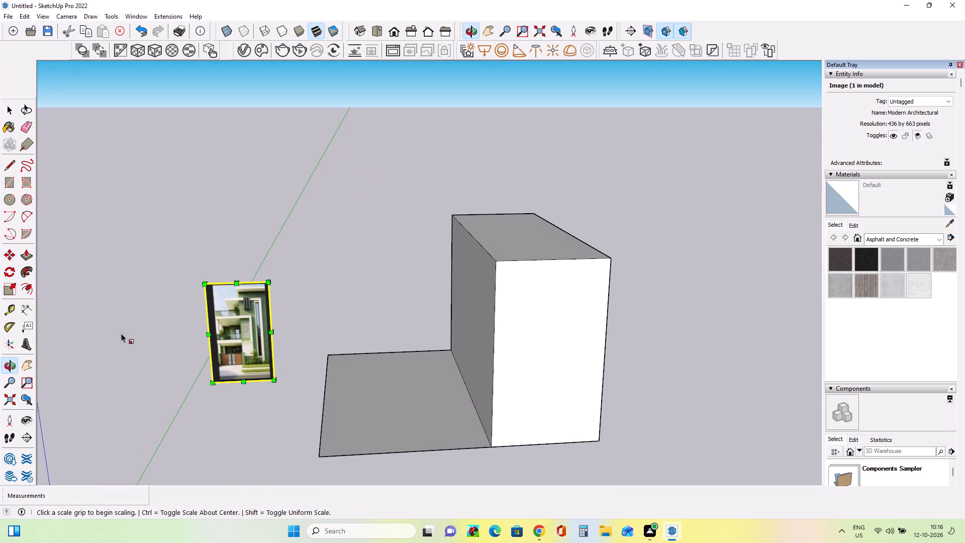
pyautogui.click(11, 186)
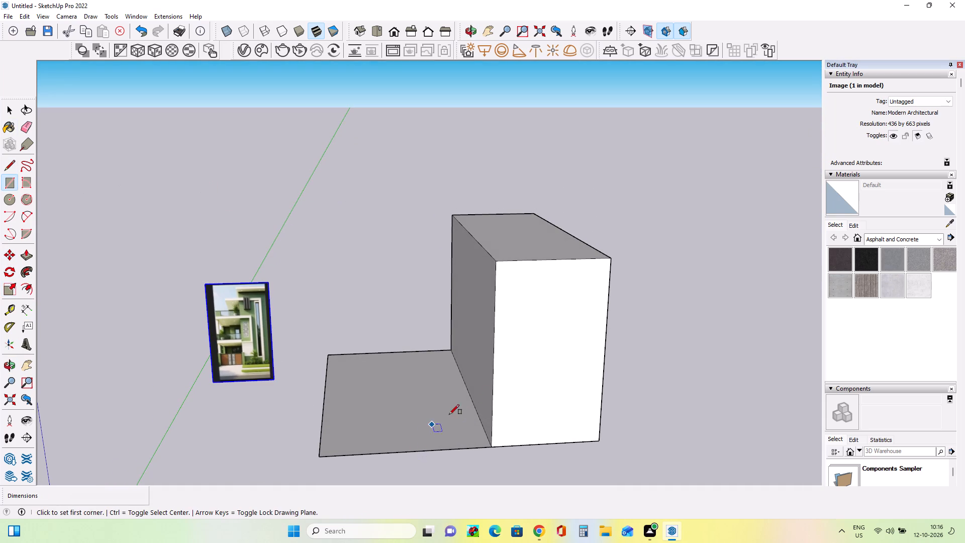
pyautogui.click(476, 401)
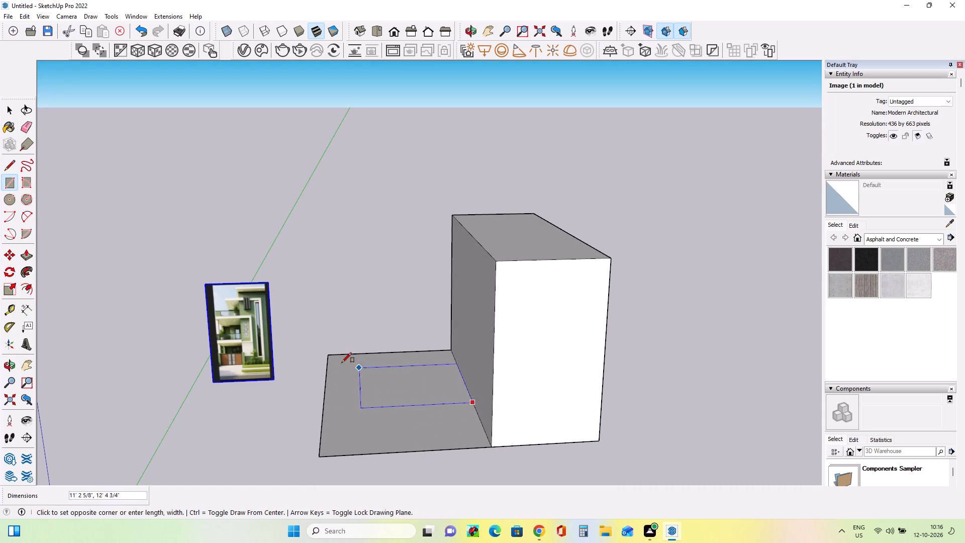
pyautogui.click(326, 354)
# Push/Pull the rear ground rectangle up about 8' to form a lower block beside the tall one.
pyautogui.moveTo(401, 430); pyautogui.dragTo(426, 412, button='middle')
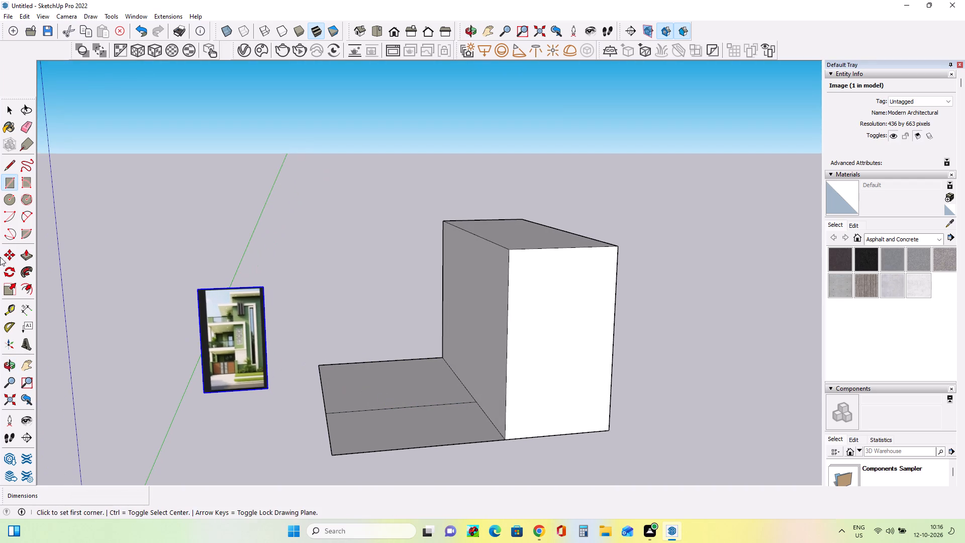
pyautogui.click(21, 257)
pyautogui.click(430, 385)
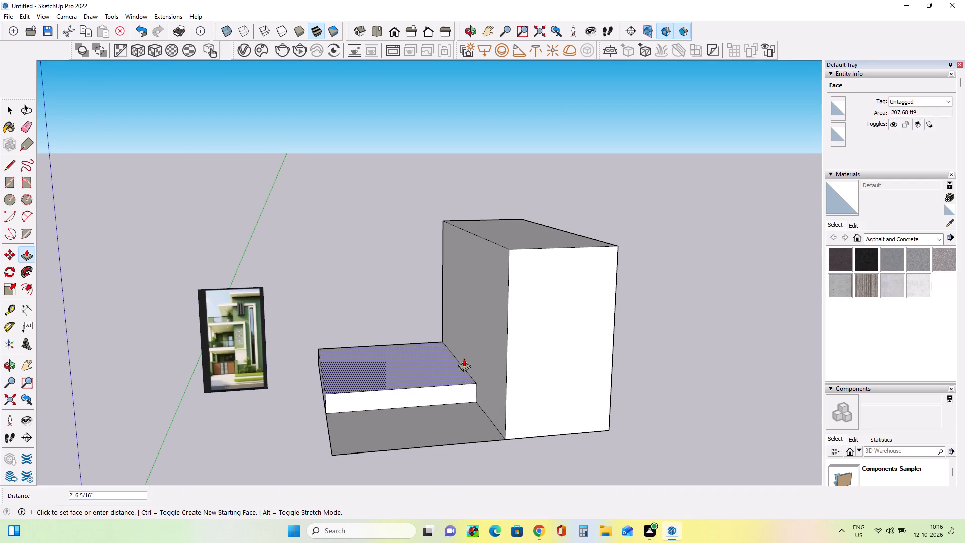
pyautogui.click(475, 309)
# Examine the reference image's ground floor and balcony slab against the new lower block.
pyautogui.moveTo(644, 391); pyautogui.dragTo(620, 390, button='middle')
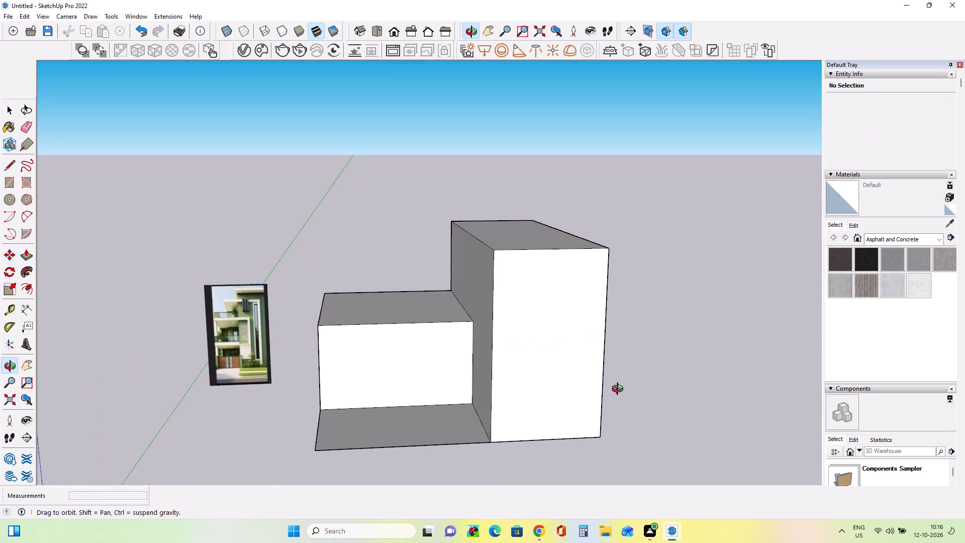
pyautogui.moveTo(620, 390); pyautogui.dragTo(620, 389, button='middle')
pyautogui.moveTo(422, 307); pyautogui.dragTo(437, 339, button='middle')
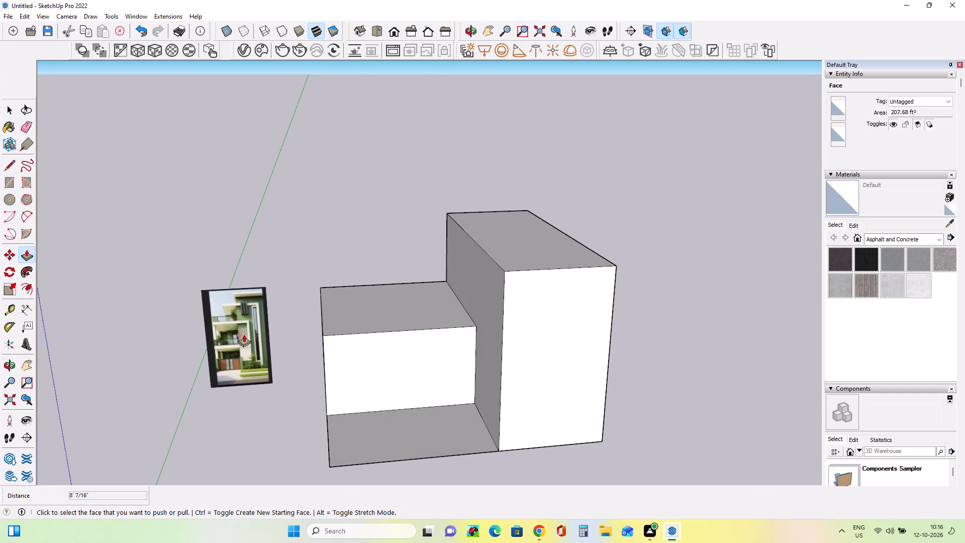
pyautogui.scroll(1, 235, 349)
pyautogui.scroll(-1, 235, 349)
pyautogui.scroll(11, 235, 349)
pyautogui.middleClick(257, 355)
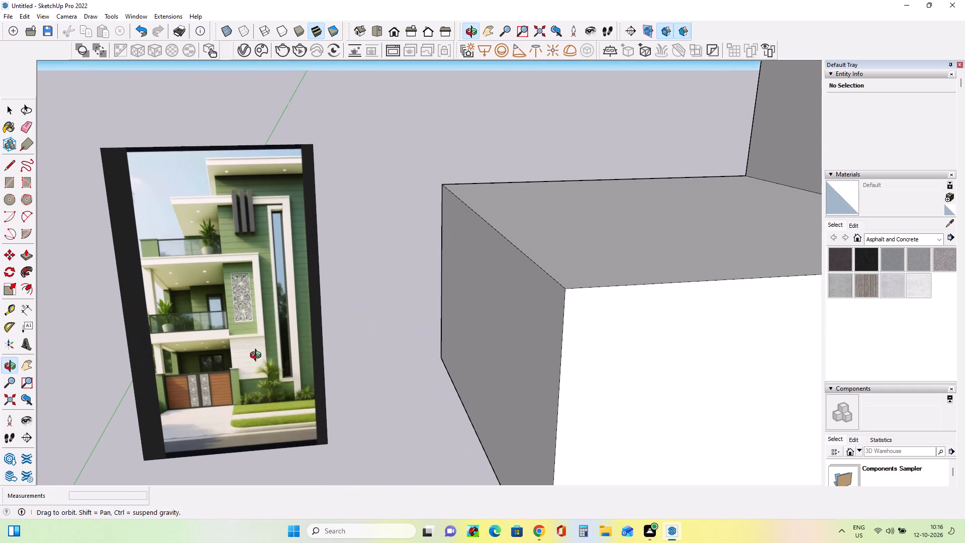
pyautogui.scroll(4, 217, 328)
pyautogui.scroll(-15, 217, 328)
pyautogui.moveTo(218, 337); pyautogui.dragTo(220, 343, button='middle')
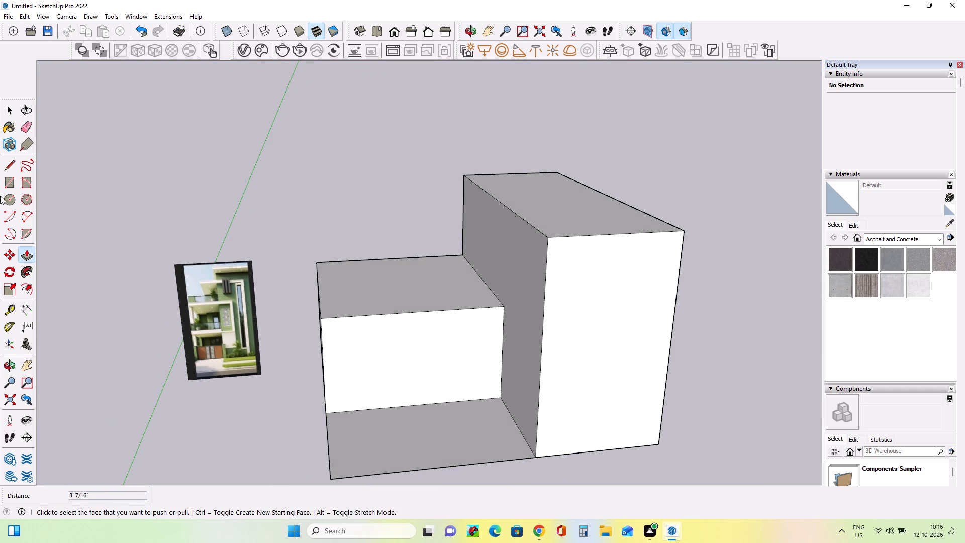
# Draw a rectangle strip about 7 5/8" high and 14' 3 3/8" long along the top of the lower block's front face.
pyautogui.click(10, 180)
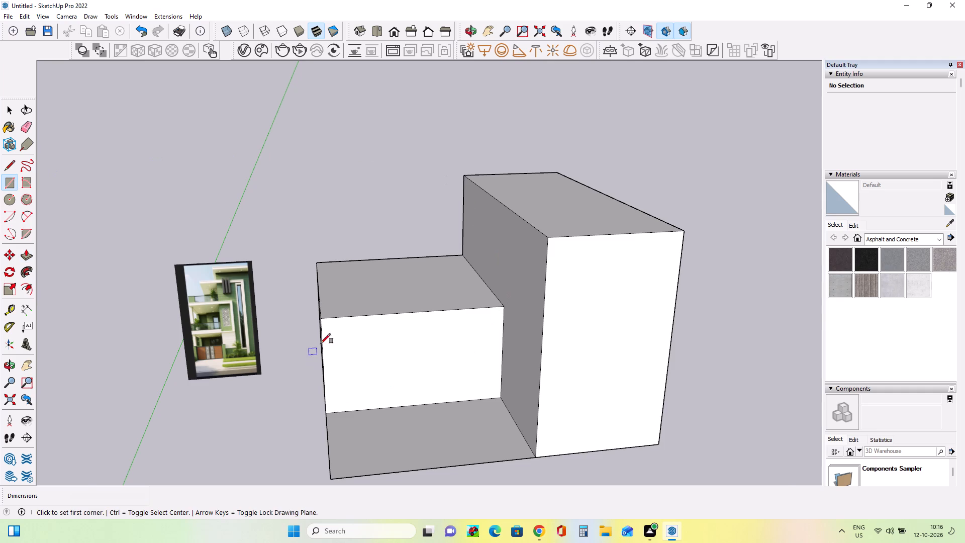
pyautogui.scroll(3, 324, 338)
pyautogui.click(323, 322)
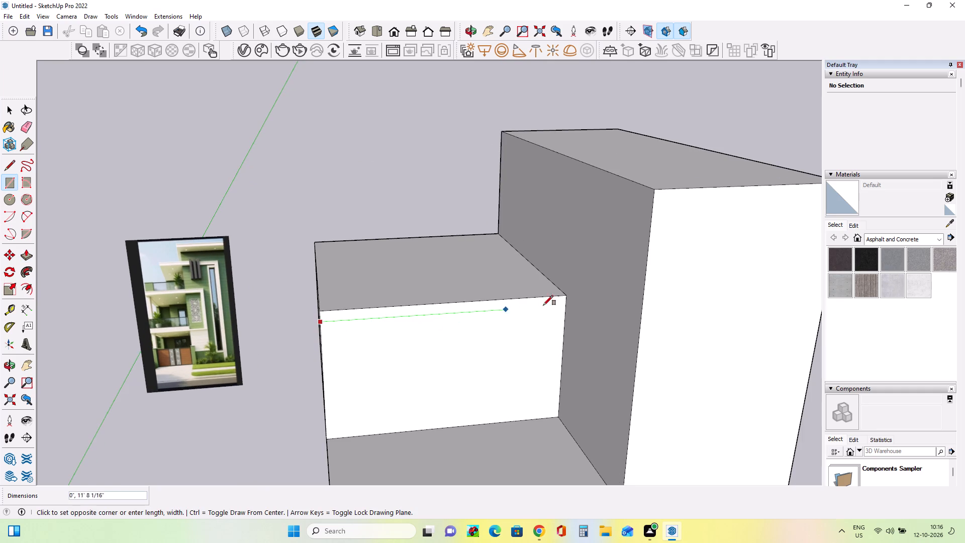
pyautogui.click(568, 295)
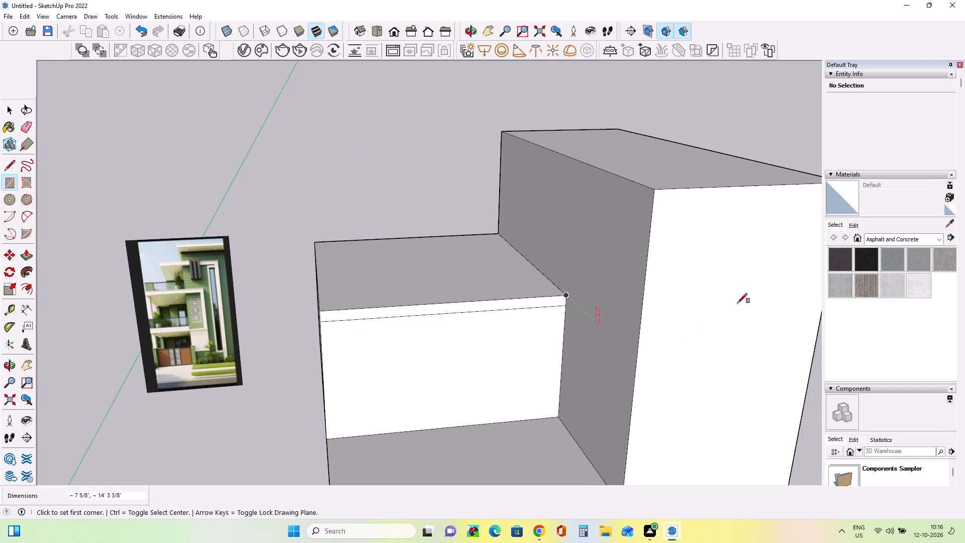
# Push/Pull the strip outward about 8' 9 15/16", flush with the tall block's front face, to form the projecting slab.
pyautogui.click(27, 254)
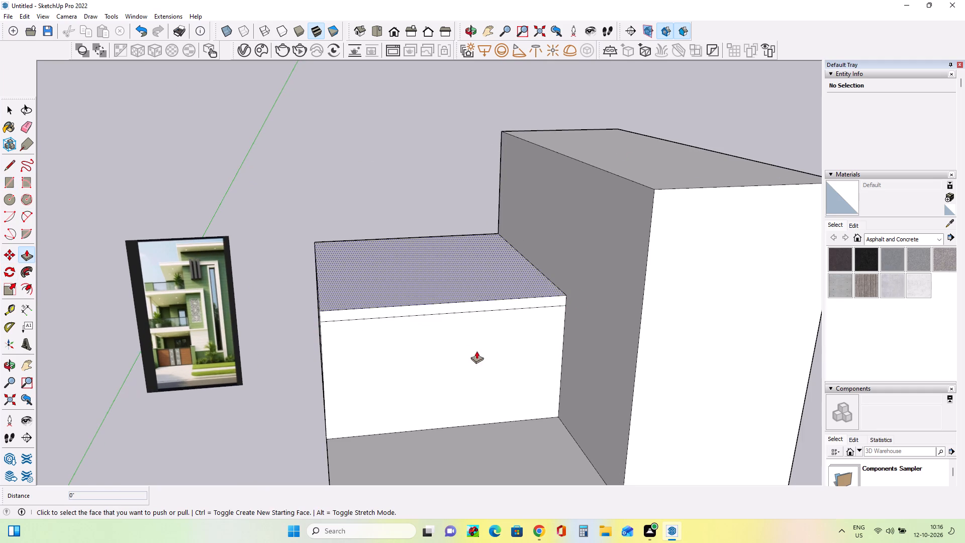
pyautogui.click(443, 306)
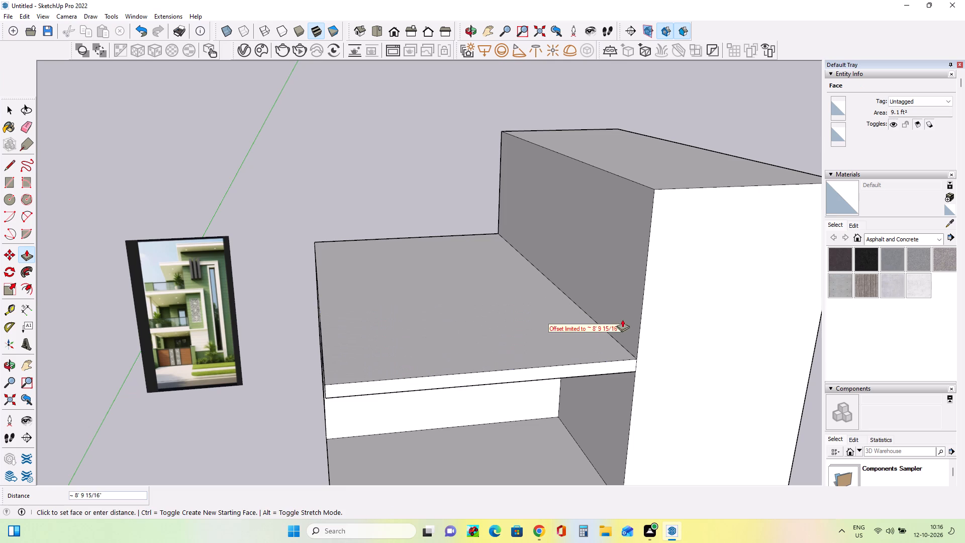
pyautogui.click(649, 310)
# Examine the reference image's gate, porch, white wall panel and balcony slab against the projecting slab.
pyautogui.scroll(1, 465, 374)
pyautogui.moveTo(465, 374); pyautogui.dragTo(480, 351, button='middle')
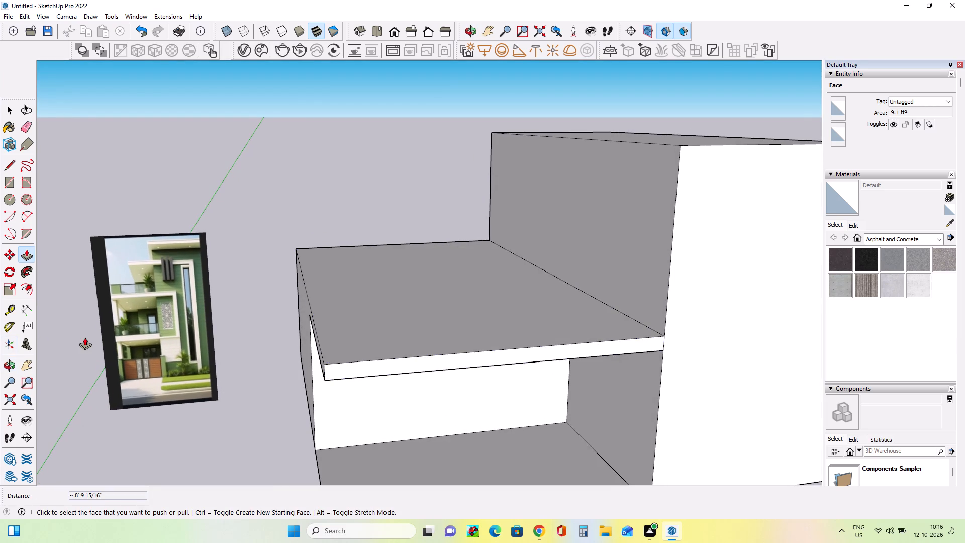
pyautogui.scroll(13, 85, 337)
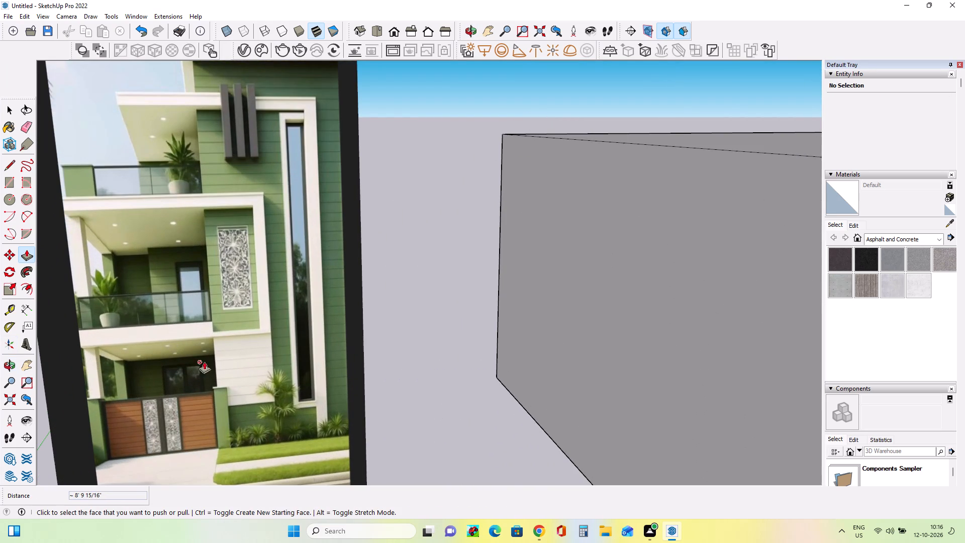
pyautogui.scroll(4, 261, 397)
pyautogui.moveTo(262, 397); pyautogui.dragTo(249, 390, button='middle')
pyautogui.scroll(-7, 249, 389)
pyautogui.scroll(3, 248, 385)
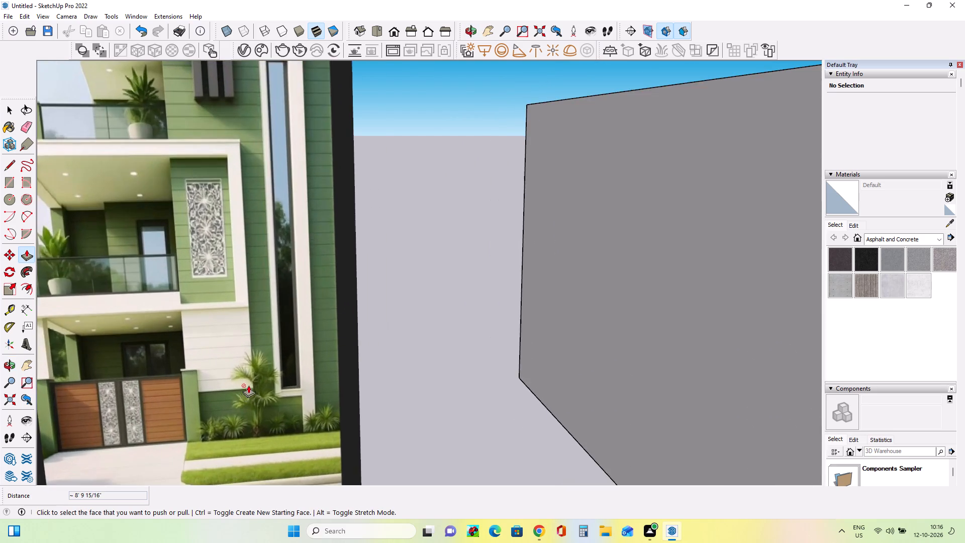
pyautogui.scroll(5, 248, 385)
pyautogui.scroll(-1, 248, 385)
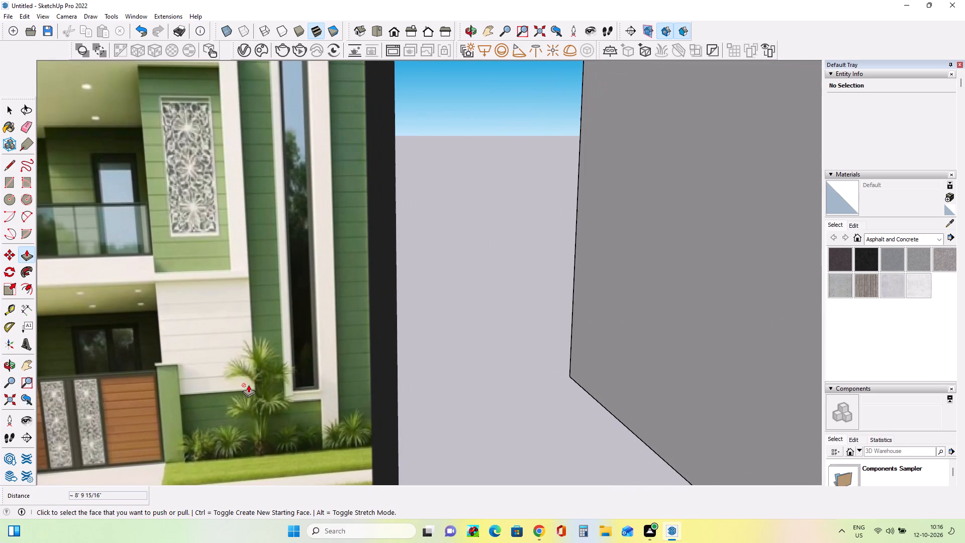
pyautogui.scroll(-16, 248, 385)
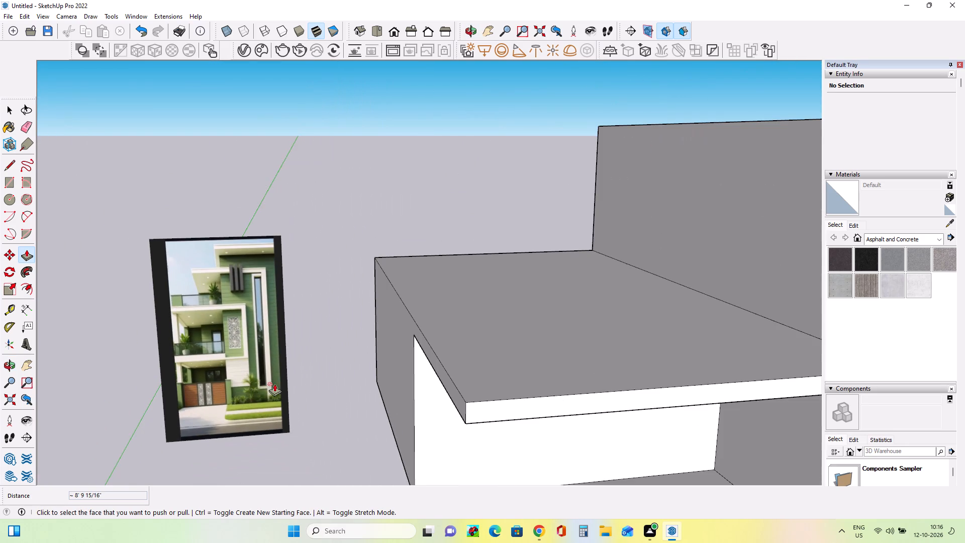
pyautogui.scroll(8, 276, 381)
pyautogui.scroll(3, 234, 385)
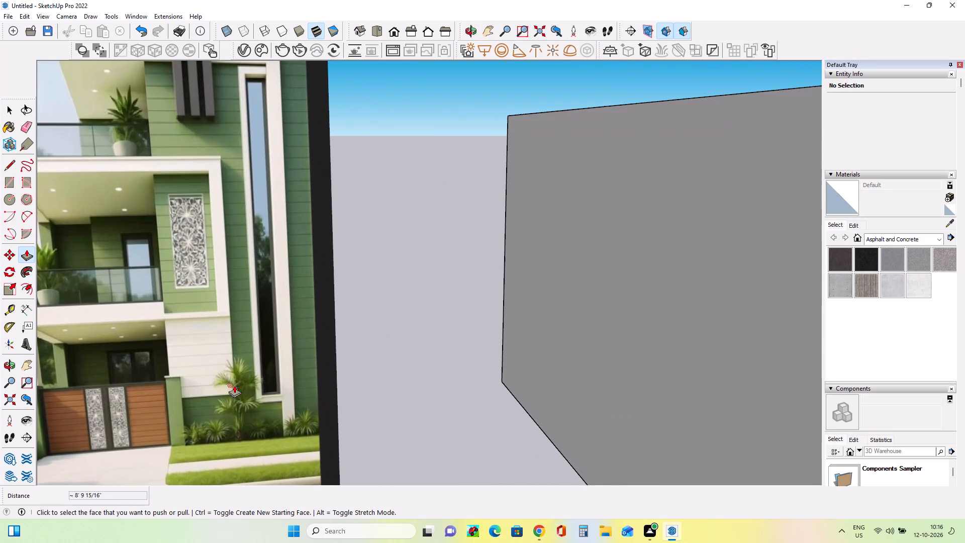
pyautogui.scroll(1, 234, 385)
pyautogui.moveTo(233, 385); pyautogui.dragTo(221, 354, button='middle')
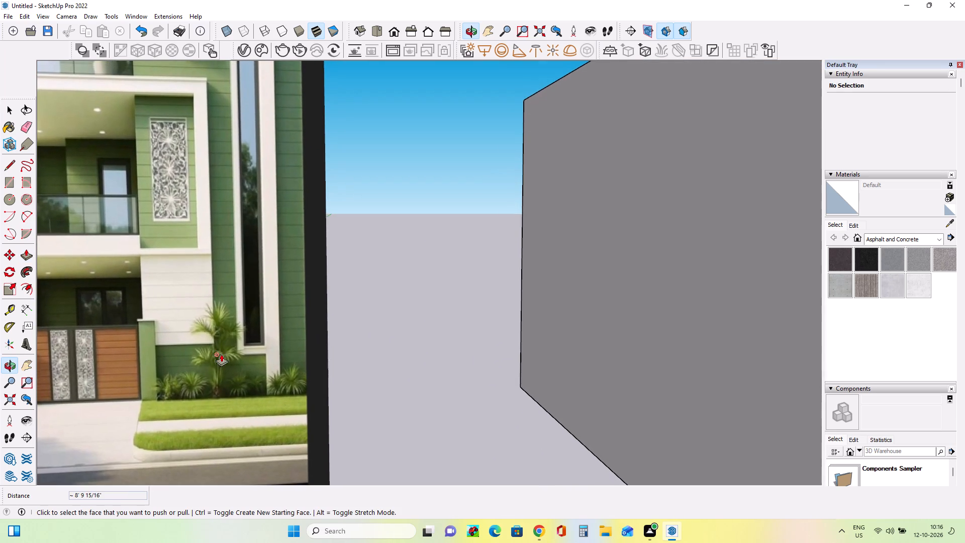
pyautogui.scroll(-16, 221, 354)
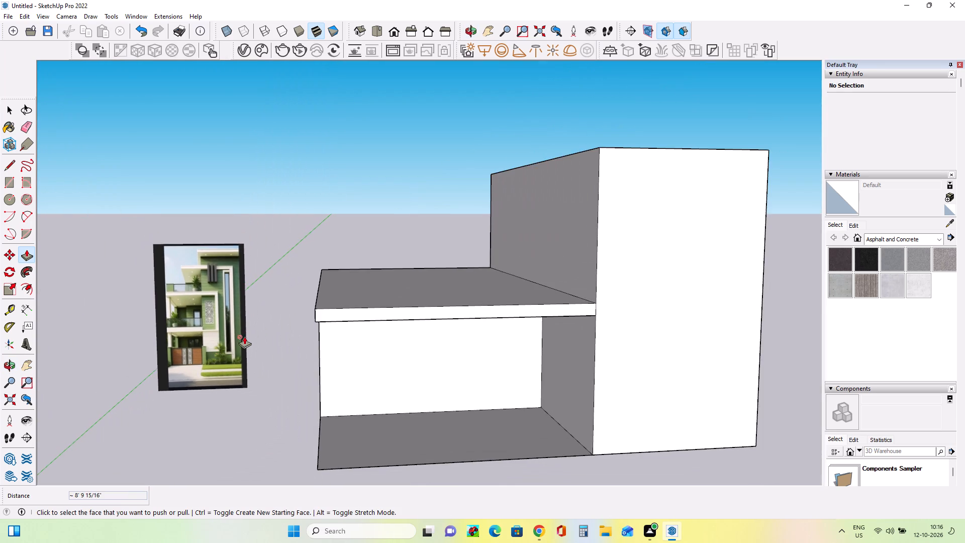
pyautogui.scroll(7, 244, 335)
pyautogui.scroll(-8, 244, 334)
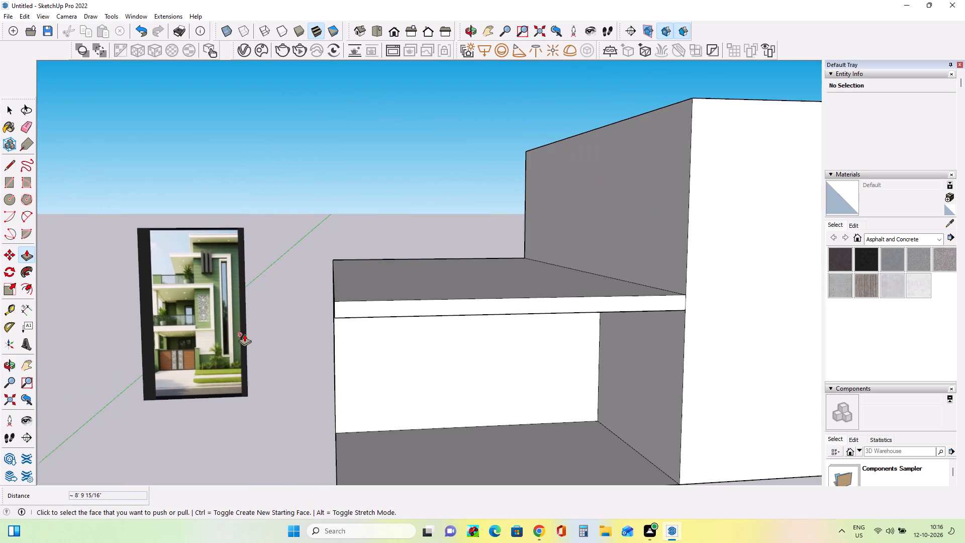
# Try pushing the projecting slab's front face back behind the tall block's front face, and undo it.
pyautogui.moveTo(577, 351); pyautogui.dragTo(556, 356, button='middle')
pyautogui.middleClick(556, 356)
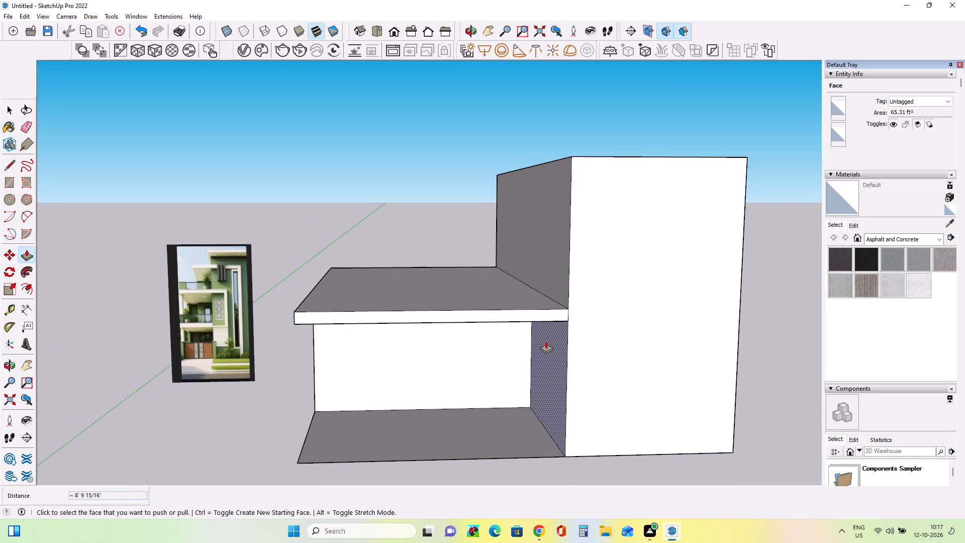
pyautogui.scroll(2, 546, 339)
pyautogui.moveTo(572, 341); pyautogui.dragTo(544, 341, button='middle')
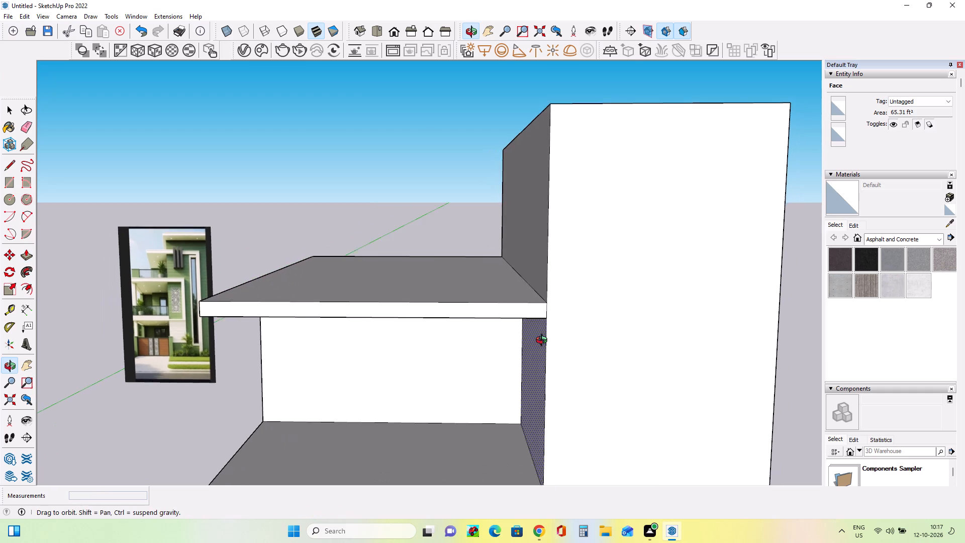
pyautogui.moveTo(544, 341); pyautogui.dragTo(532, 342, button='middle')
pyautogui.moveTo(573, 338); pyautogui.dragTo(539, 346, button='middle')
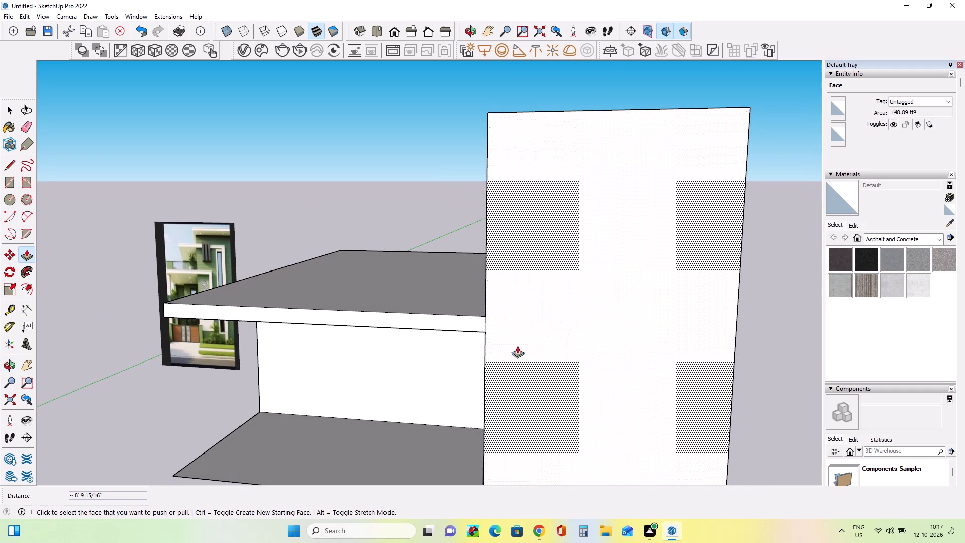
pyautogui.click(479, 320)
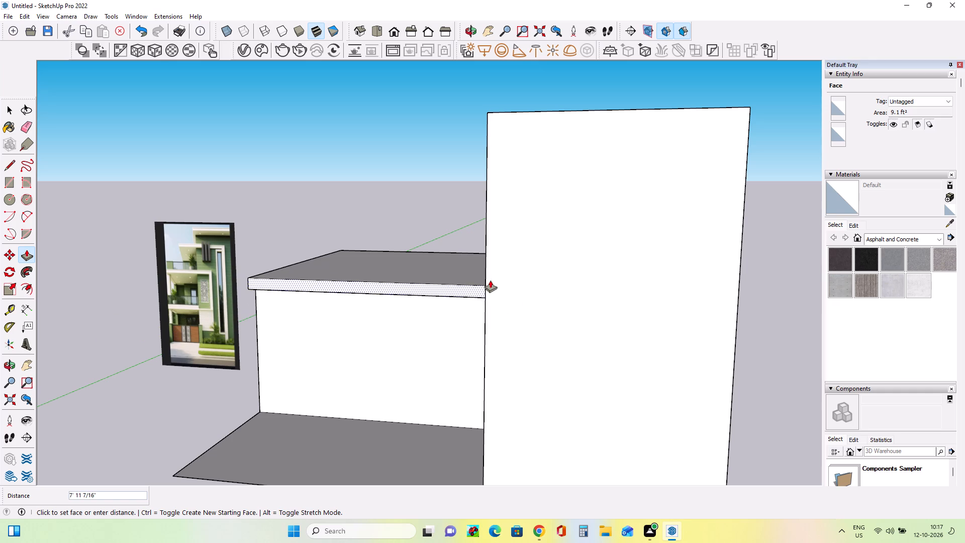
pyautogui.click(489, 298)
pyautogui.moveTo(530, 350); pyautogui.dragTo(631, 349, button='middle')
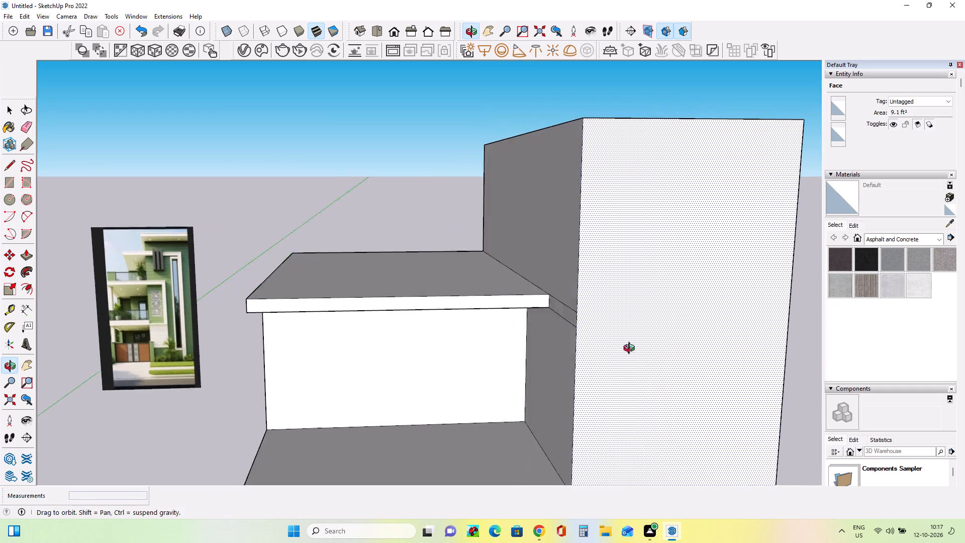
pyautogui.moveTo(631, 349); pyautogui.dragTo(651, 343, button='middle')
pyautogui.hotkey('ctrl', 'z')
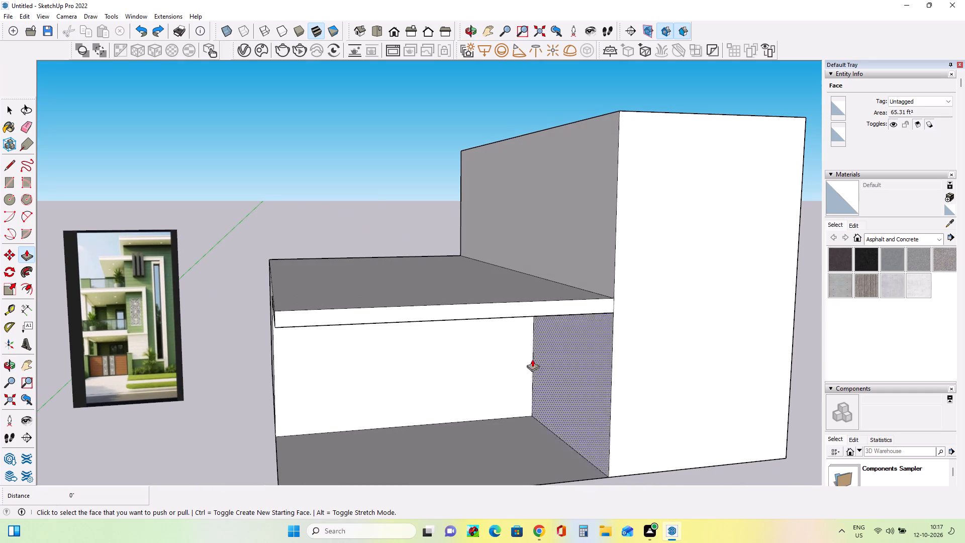
# Examine how the reference image's first-floor balcony slab and white wall panel meet the tall green wall.
pyautogui.scroll(7, 94, 310)
pyautogui.scroll(4, 145, 346)
pyautogui.scroll(2, 224, 359)
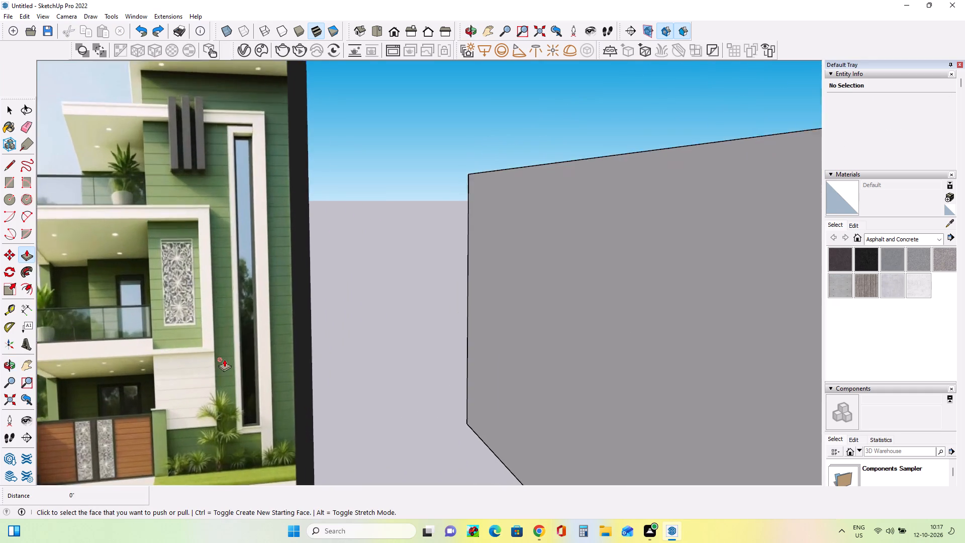
pyautogui.scroll(2, 224, 359)
pyautogui.scroll(-10, 184, 345)
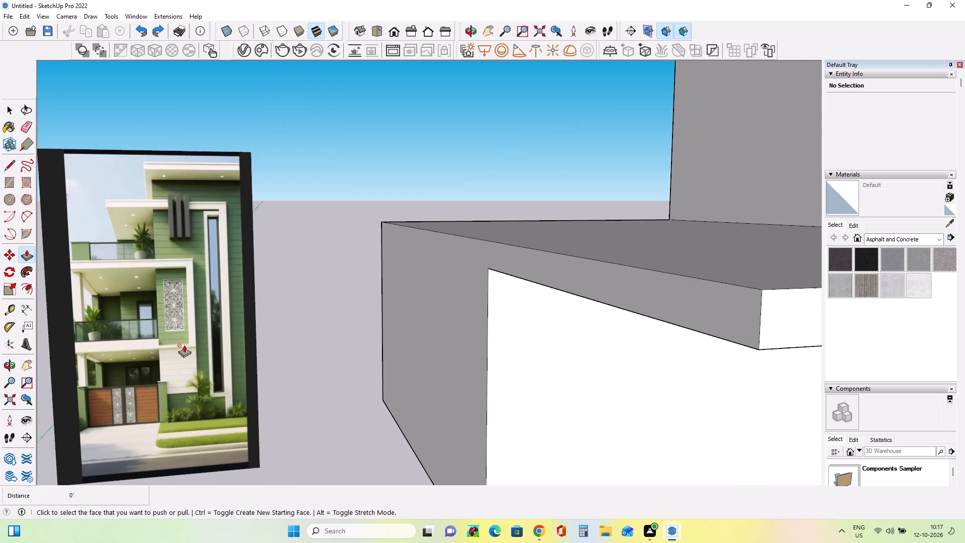
# Examine the reference image's white wall panel, first-floor balcony slab and patterned screen beside the tall green wall.
pyautogui.scroll(-3, 184, 345)
pyautogui.moveTo(197, 360); pyautogui.dragTo(183, 358, button='middle')
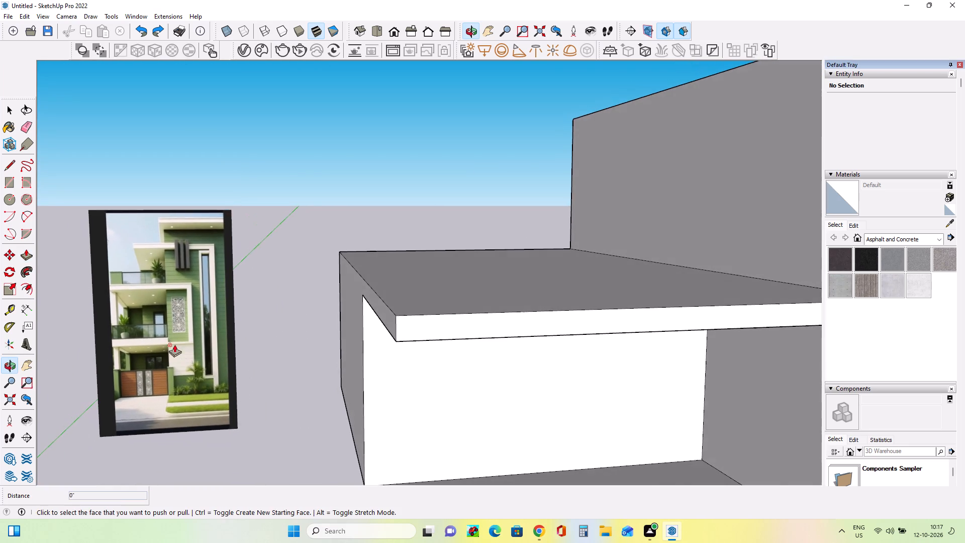
pyautogui.scroll(1, 151, 331)
pyautogui.scroll(-1, 151, 331)
pyautogui.scroll(17, 151, 331)
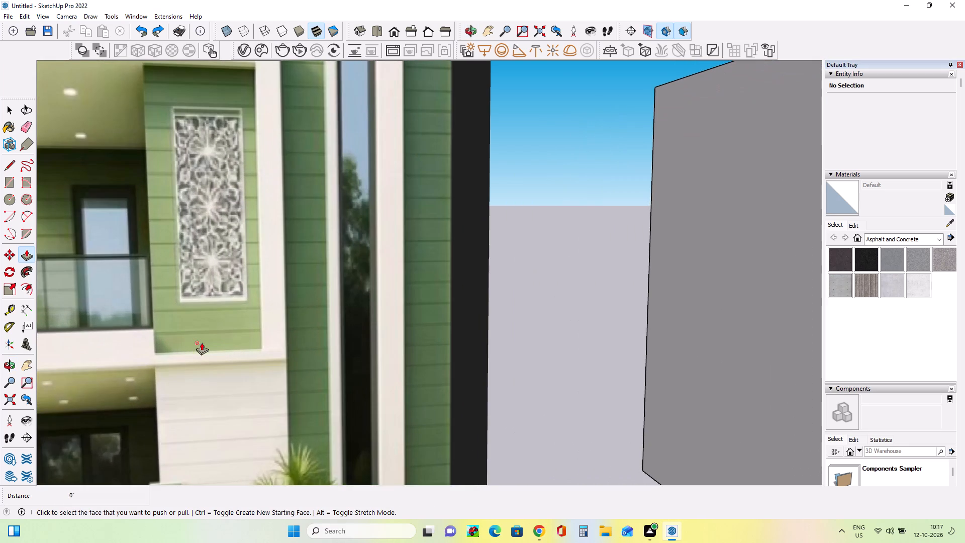
pyautogui.scroll(-12, 203, 346)
pyautogui.scroll(1, 197, 346)
pyautogui.scroll(-16, 197, 346)
# Push/Pull the projecting slab's front face outward 5 1/2", slightly beyond the tall block's front face.
pyautogui.moveTo(394, 390); pyautogui.dragTo(291, 395, button='middle')
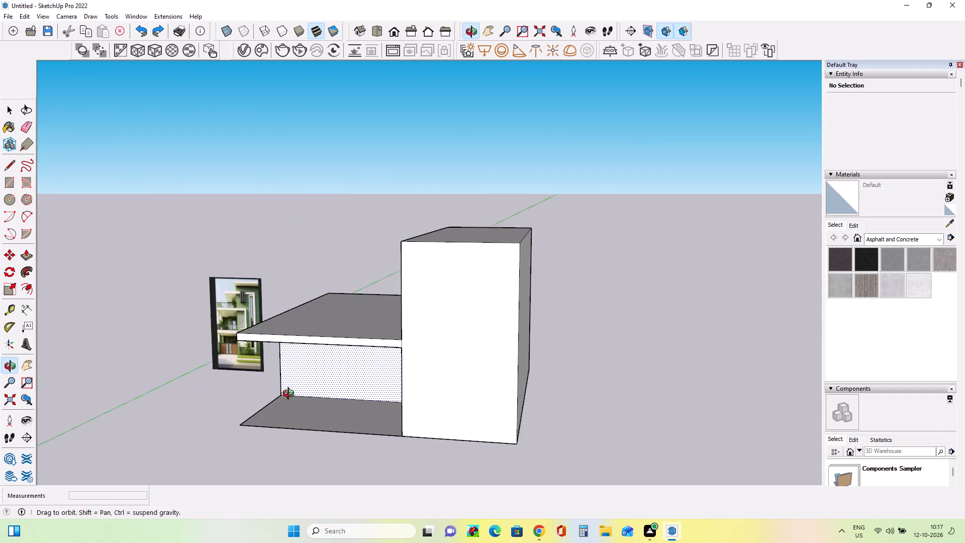
pyautogui.moveTo(291, 395); pyautogui.dragTo(250, 400, button='middle')
pyautogui.scroll(7, 371, 339)
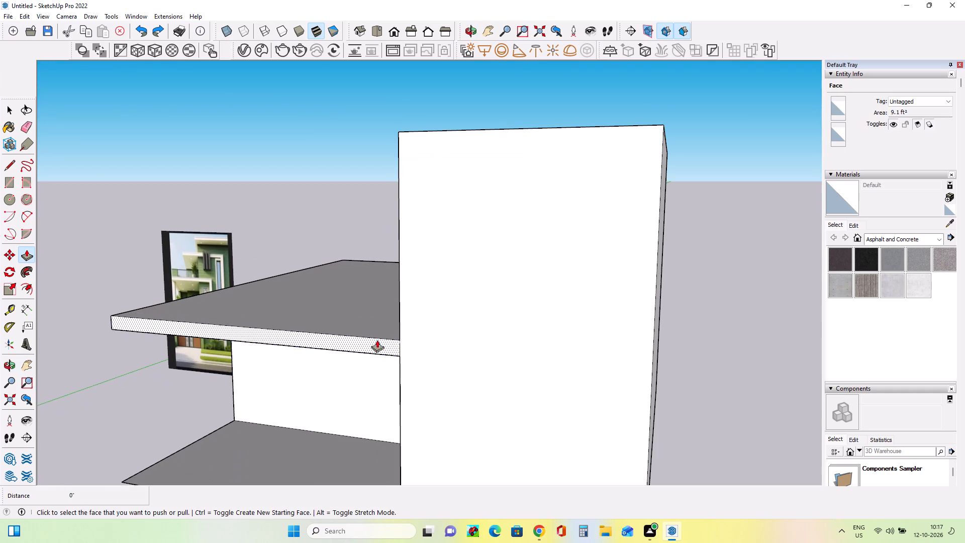
pyautogui.click(377, 341)
pyautogui.click(373, 346)
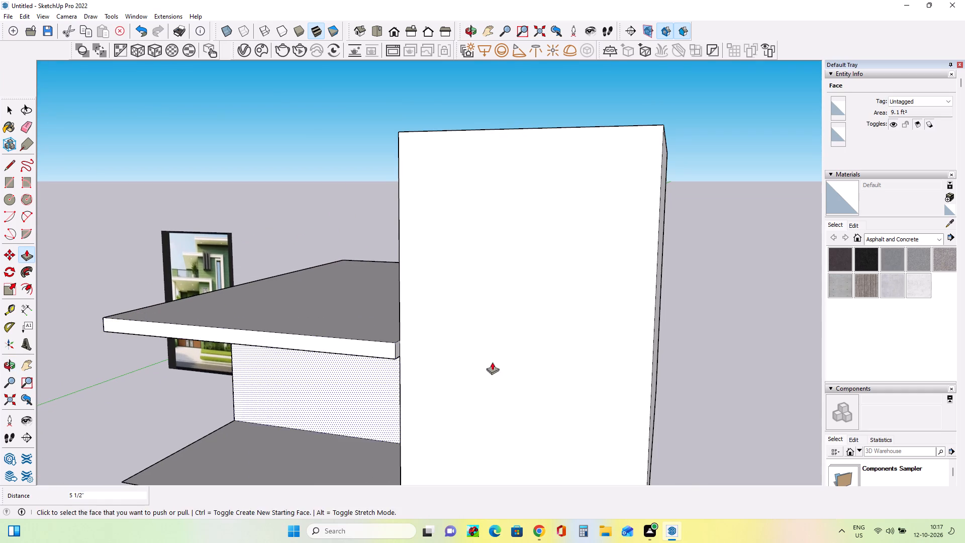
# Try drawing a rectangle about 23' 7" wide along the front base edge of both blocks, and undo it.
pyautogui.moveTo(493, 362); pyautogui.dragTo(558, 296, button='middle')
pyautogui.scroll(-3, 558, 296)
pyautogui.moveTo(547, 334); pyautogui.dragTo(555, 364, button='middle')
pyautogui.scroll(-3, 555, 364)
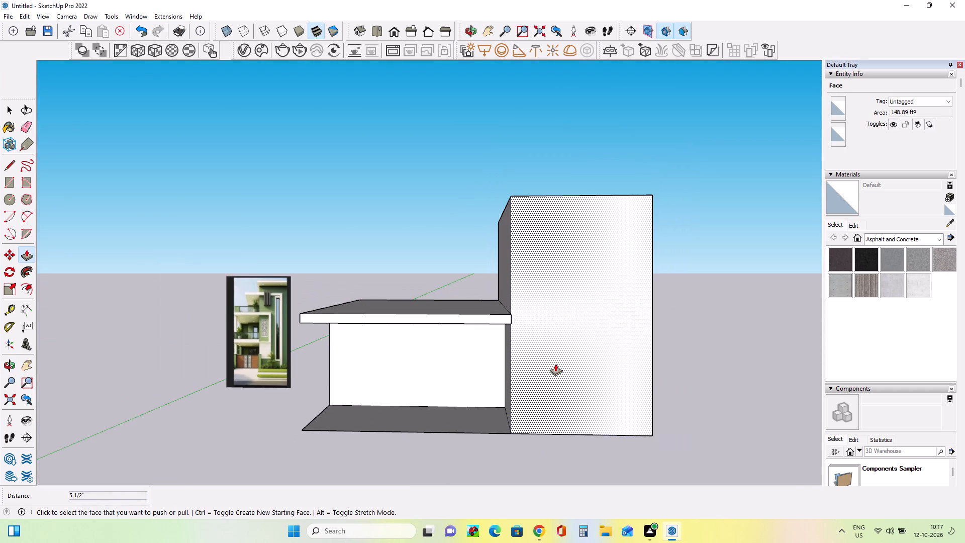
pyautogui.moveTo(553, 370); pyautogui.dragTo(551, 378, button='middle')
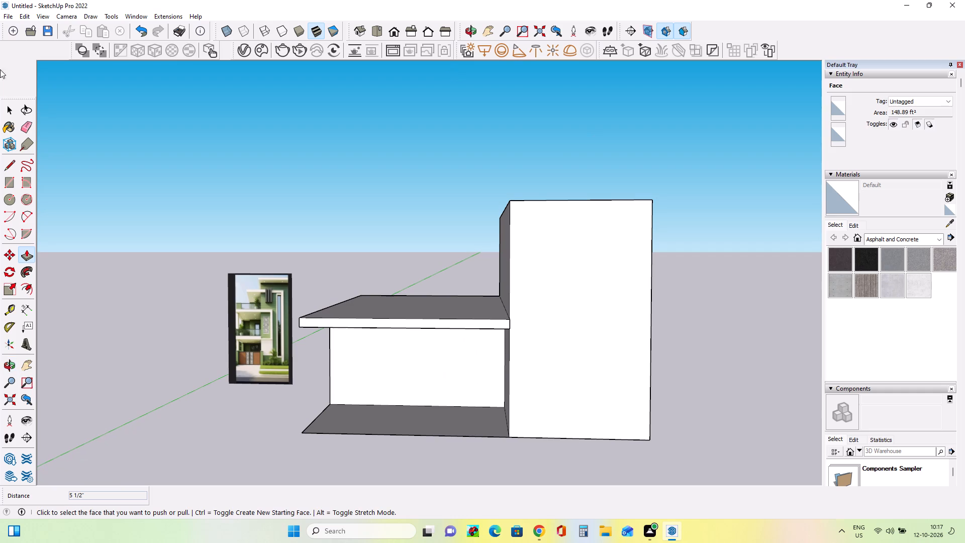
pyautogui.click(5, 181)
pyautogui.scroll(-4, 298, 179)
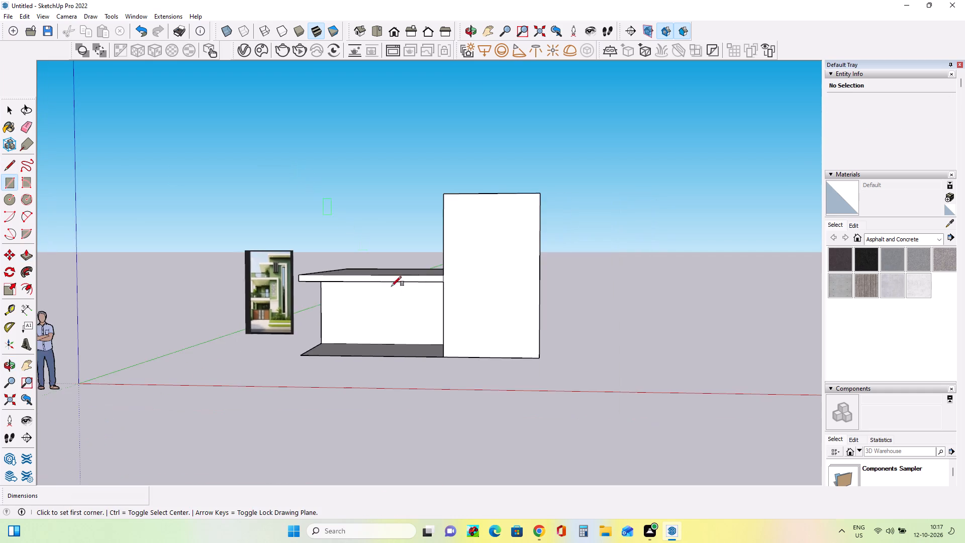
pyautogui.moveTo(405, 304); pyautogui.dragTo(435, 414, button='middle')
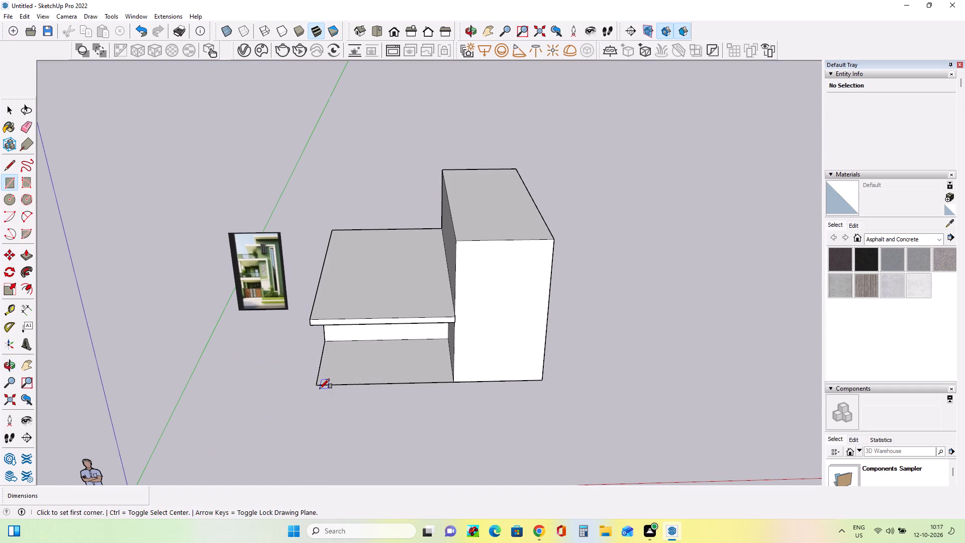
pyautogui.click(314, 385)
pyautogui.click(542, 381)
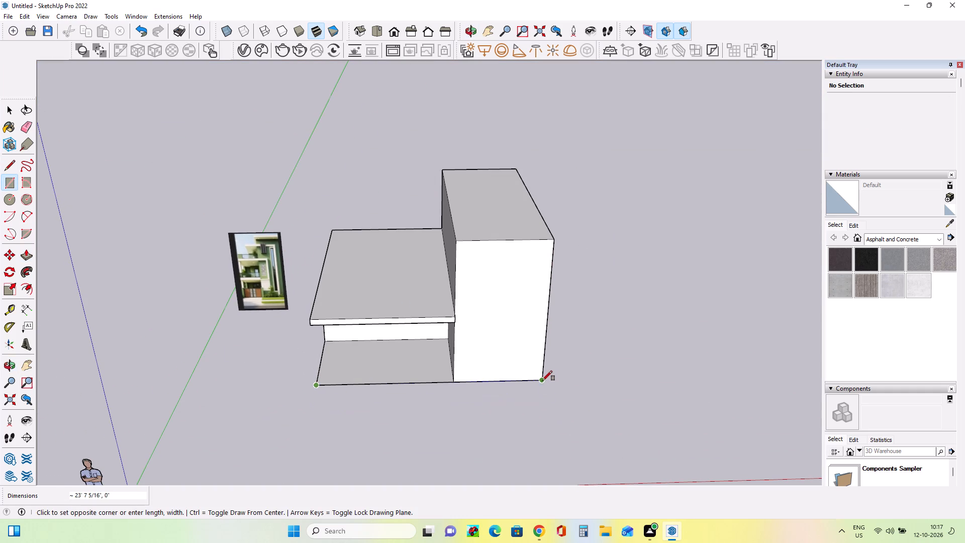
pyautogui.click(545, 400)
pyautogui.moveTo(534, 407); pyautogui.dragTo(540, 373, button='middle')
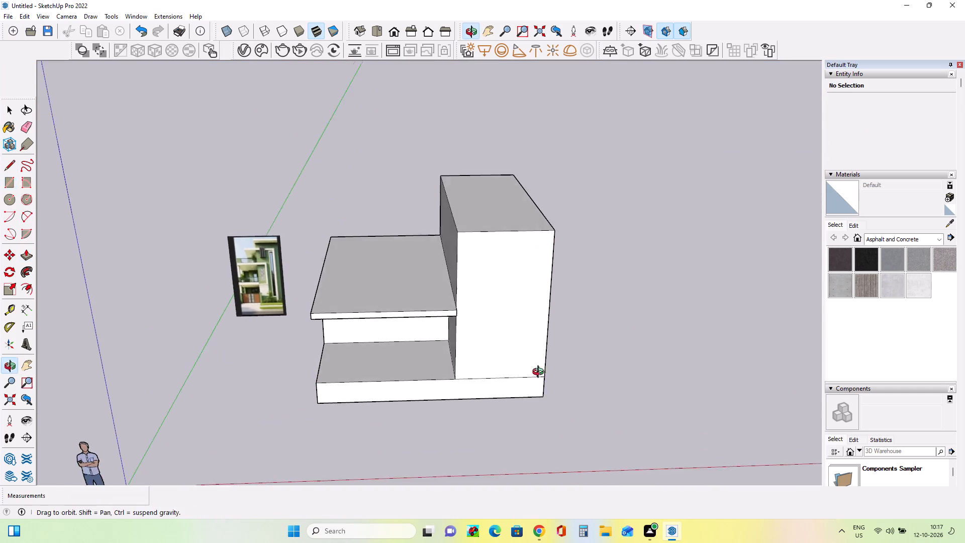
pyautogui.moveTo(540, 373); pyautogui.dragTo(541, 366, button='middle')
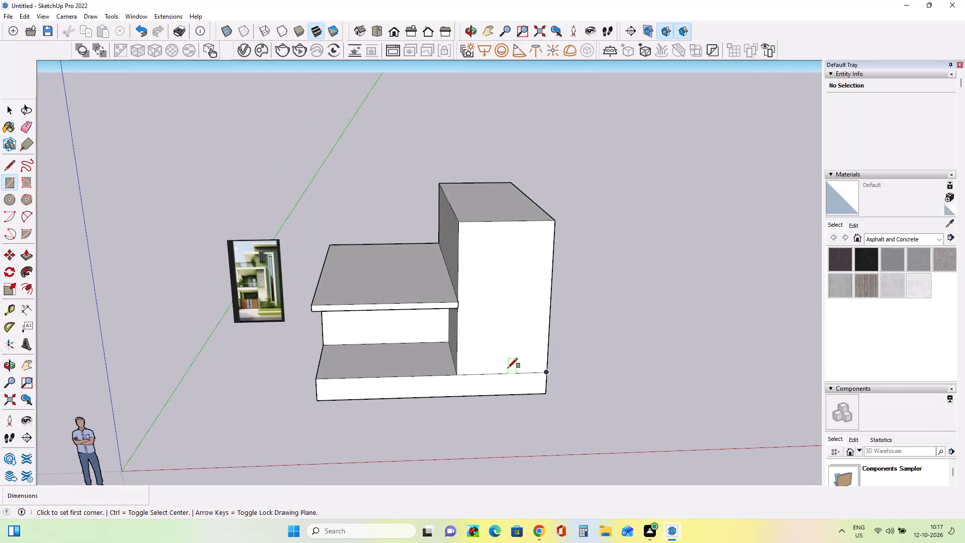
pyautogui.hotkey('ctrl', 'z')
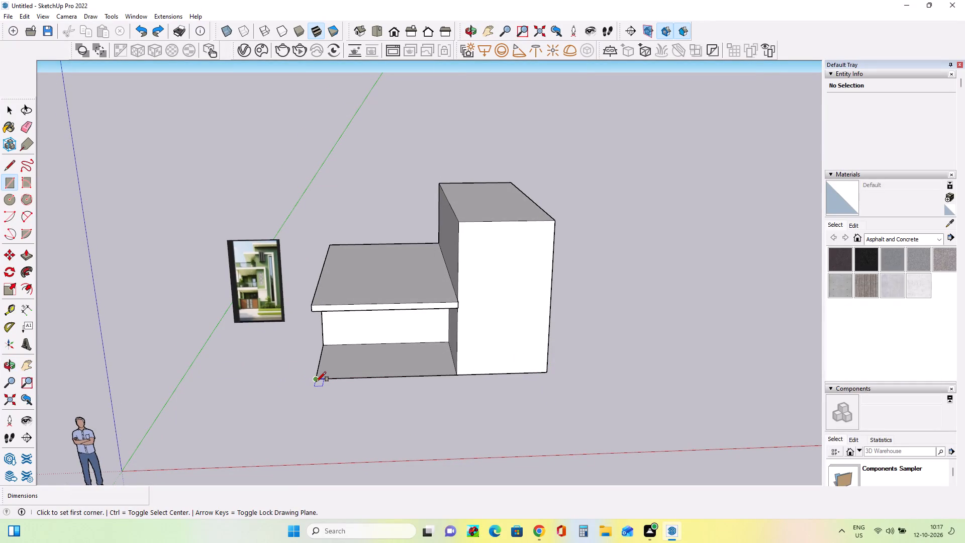
# Push/Pull the tall block's front face back 1' 5 15/16", behind the projecting slab's front edge.
pyautogui.click(23, 257)
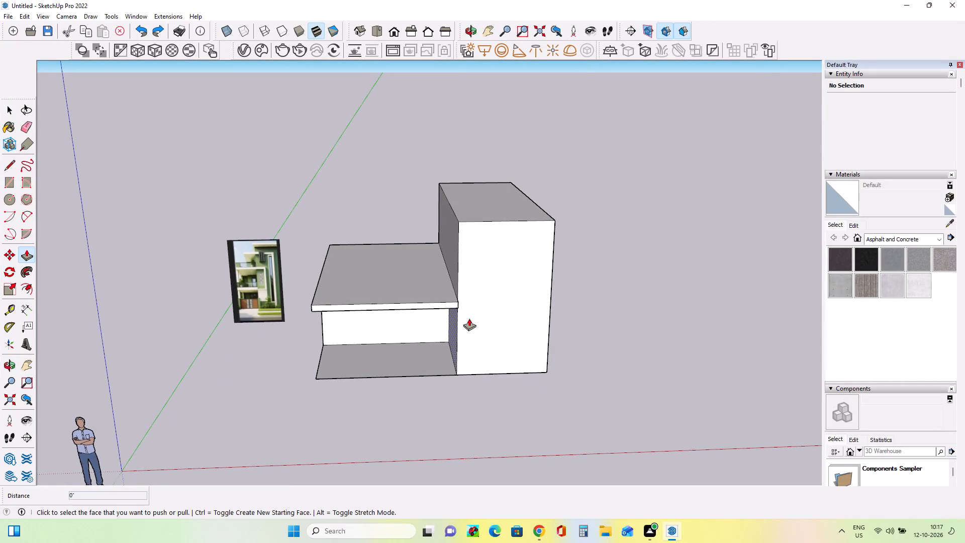
pyautogui.click(493, 330)
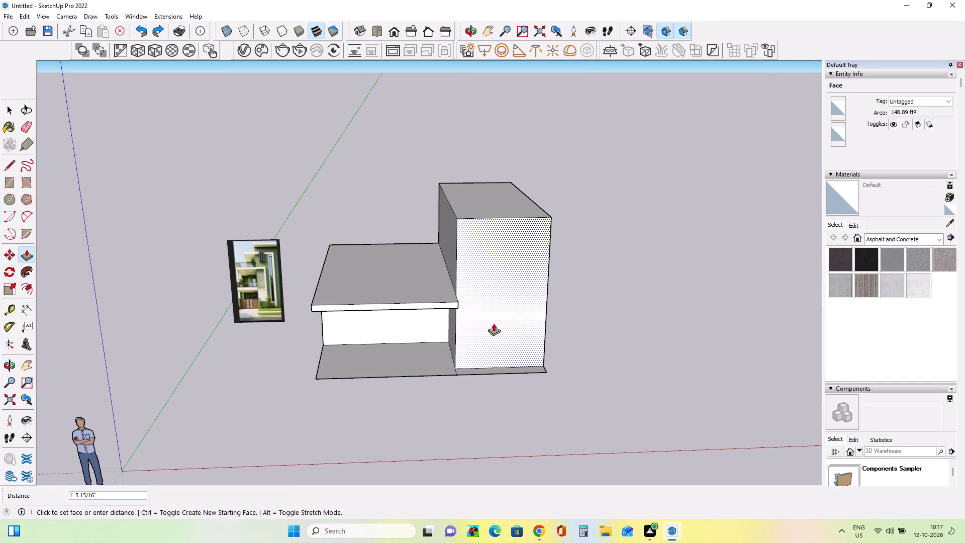
pyautogui.click(494, 323)
# Push/Pull the projecting slab's front face back 1' 1 5/16", leaving a narrow projection beyond the tall block's front.
pyautogui.moveTo(534, 350); pyautogui.dragTo(498, 363, button='middle')
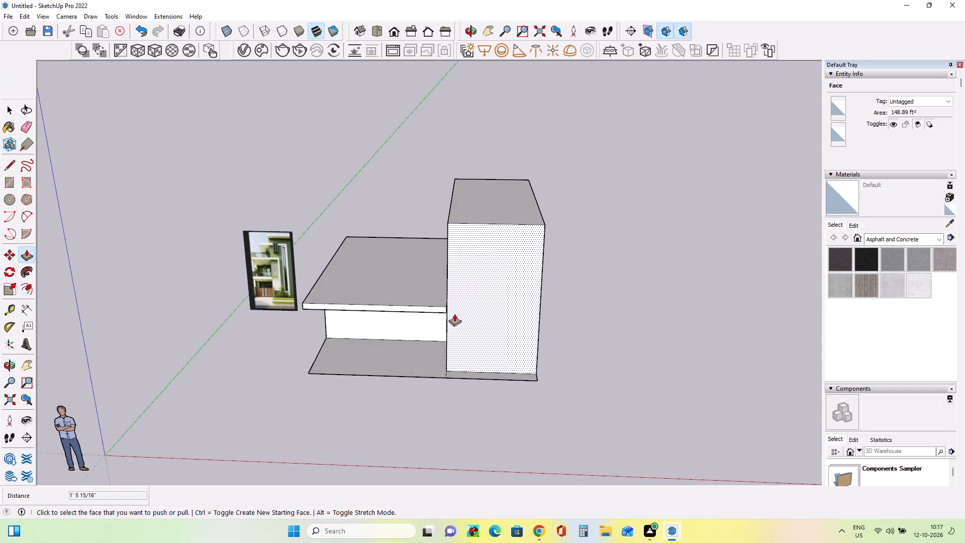
pyautogui.scroll(7, 447, 304)
pyautogui.scroll(-1, 448, 311)
pyautogui.scroll(1, 525, 332)
pyautogui.moveTo(519, 332); pyautogui.dragTo(447, 334, button='middle')
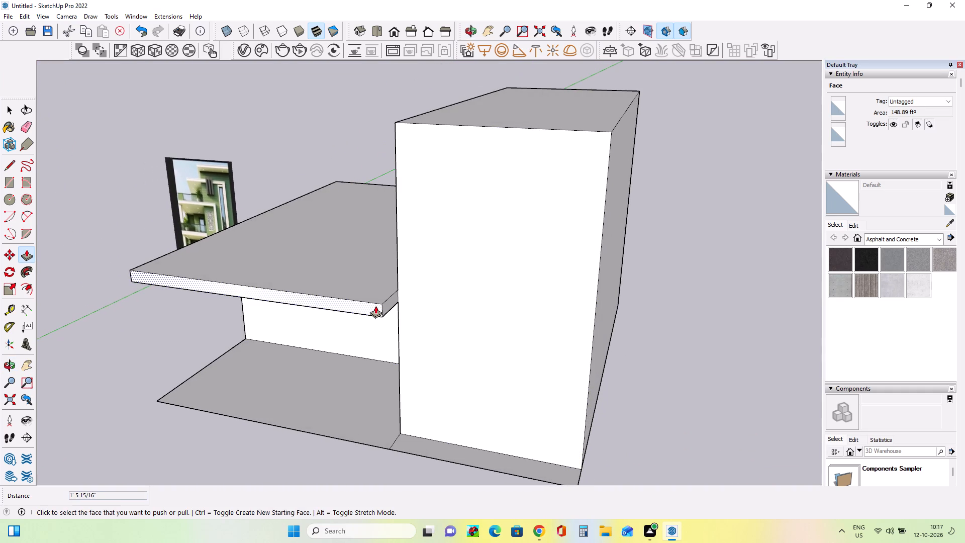
pyautogui.click(375, 306)
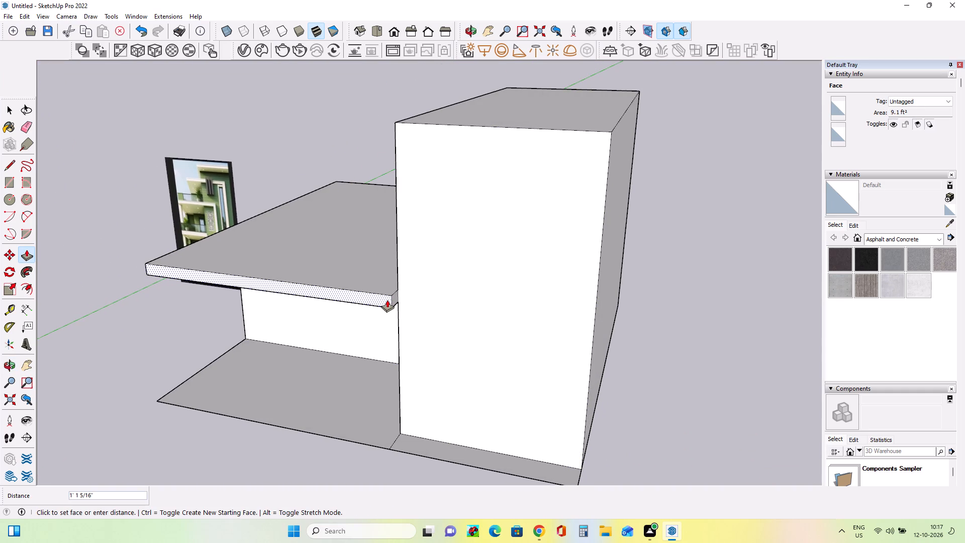
pyautogui.click(387, 300)
# Push/Pull the slab's small exposed end face 4' 1 1/2" sideways across the tall block's front.
pyautogui.moveTo(495, 330); pyautogui.dragTo(455, 332, button='middle')
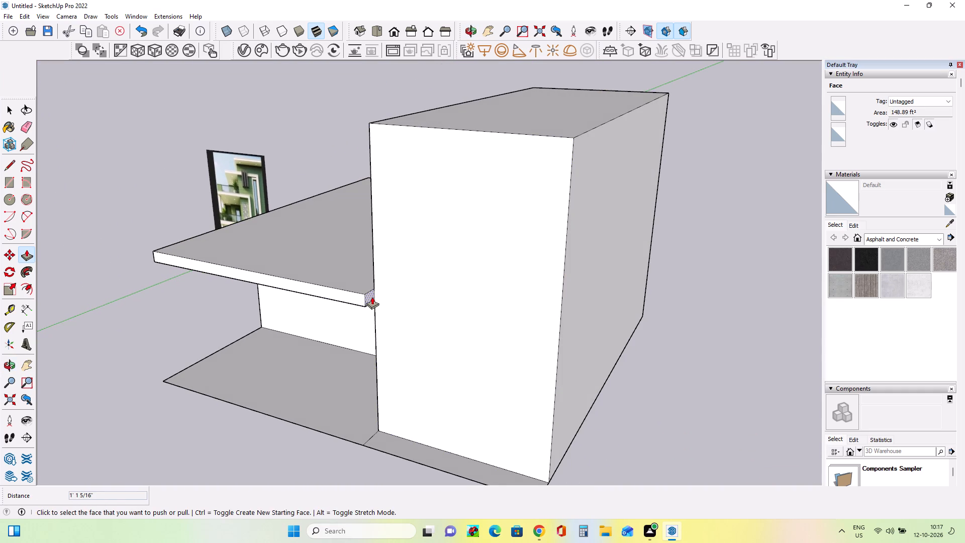
pyautogui.click(372, 297)
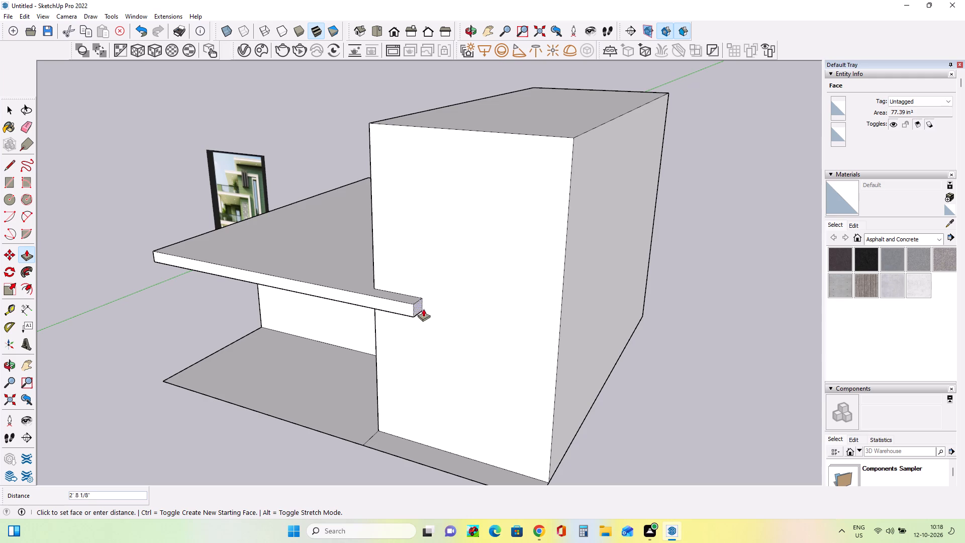
pyautogui.click(448, 314)
# Examine the extended slab strip on the tall block against the reference image's balcony slab and white wall panel.
pyautogui.moveTo(382, 328); pyautogui.dragTo(512, 309, button='middle')
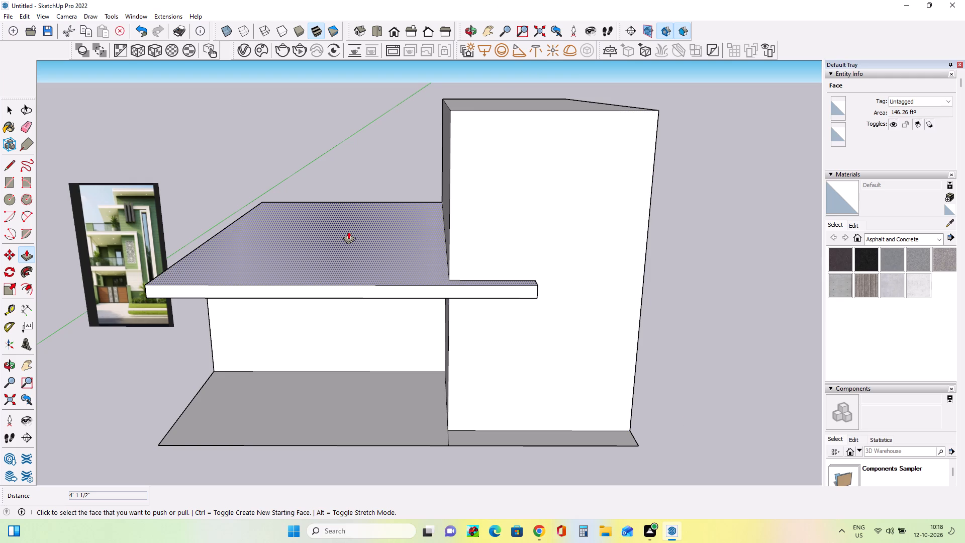
pyautogui.moveTo(547, 227); pyautogui.dragTo(552, 235, button='middle')
pyautogui.scroll(3, 487, 265)
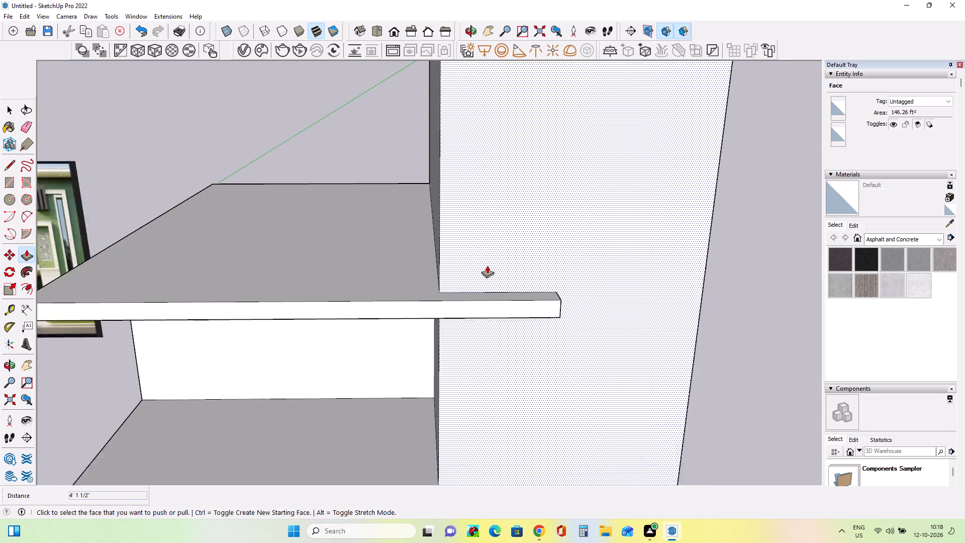
pyautogui.scroll(2, 487, 265)
pyautogui.moveTo(471, 260); pyautogui.dragTo(478, 266, button='middle')
pyautogui.scroll(-3, 332, 225)
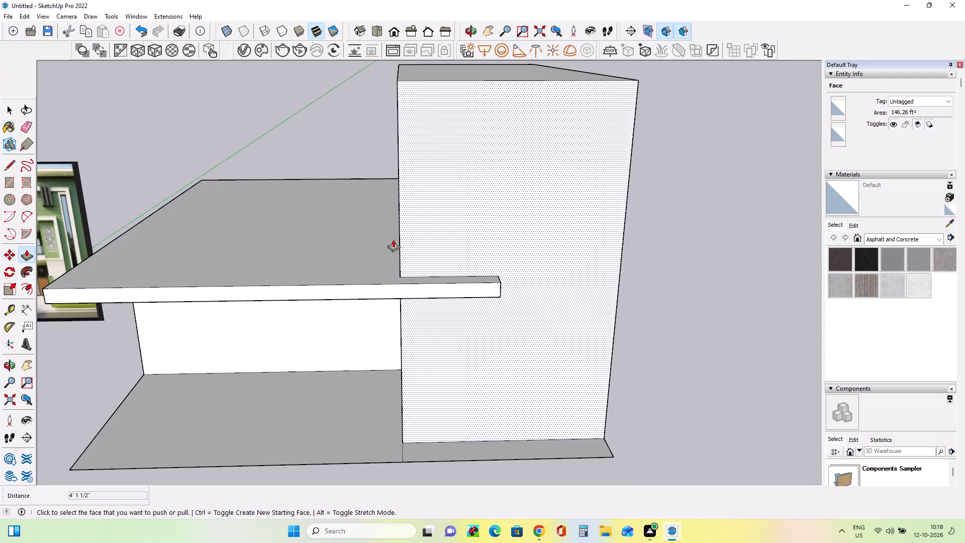
pyautogui.moveTo(397, 240); pyautogui.dragTo(505, 249, button='middle')
pyautogui.scroll(-7, 504, 246)
pyautogui.scroll(3, 160, 283)
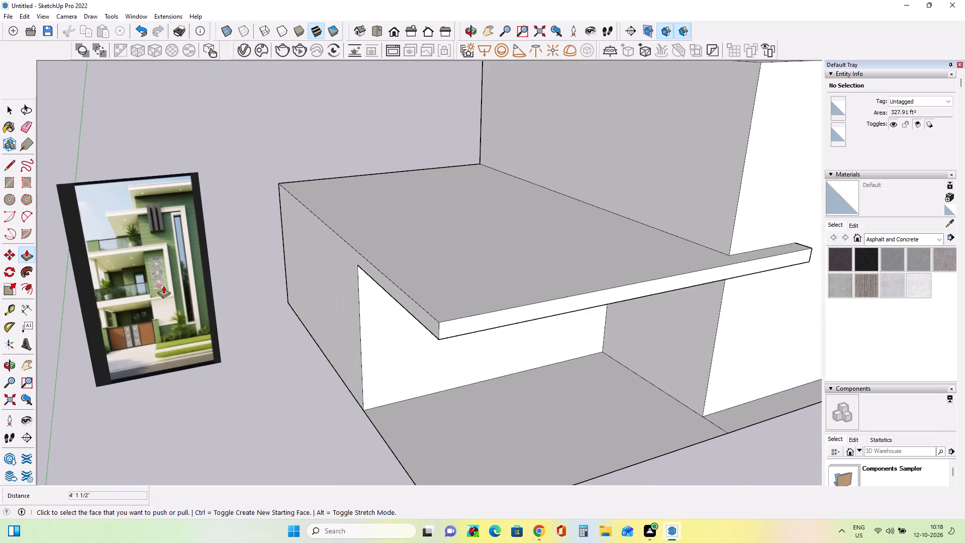
pyautogui.scroll(5, 163, 286)
pyautogui.scroll(-1, 196, 301)
pyautogui.scroll(2, 196, 301)
pyautogui.moveTo(188, 293); pyautogui.dragTo(166, 283, button='middle')
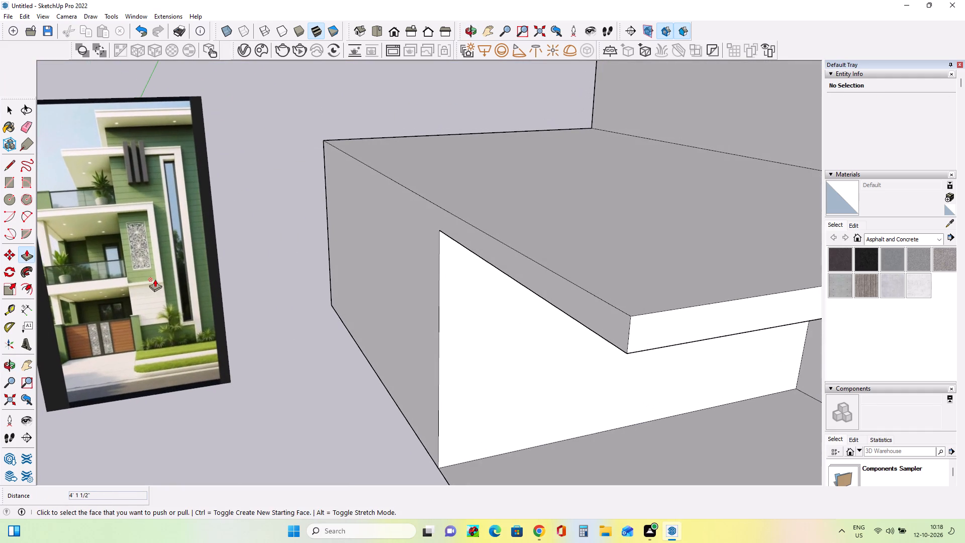
pyautogui.scroll(5, 153, 244)
pyautogui.scroll(-12, 153, 244)
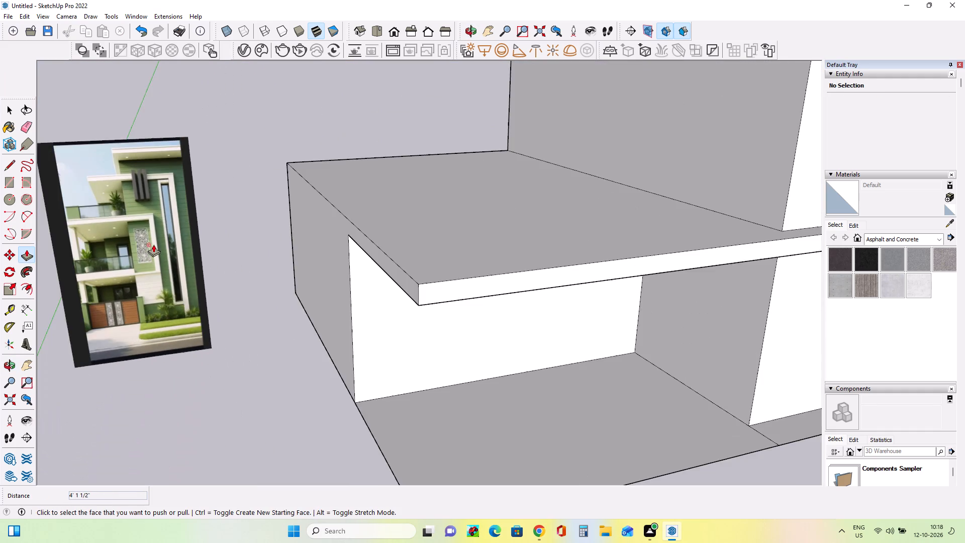
pyautogui.scroll(-4, 153, 244)
# Draw two vertical lines about 7 5/8" long on the slab's front face, at the tall block's edge and near the strip's free end.
pyautogui.moveTo(557, 306); pyautogui.dragTo(513, 314, button='middle')
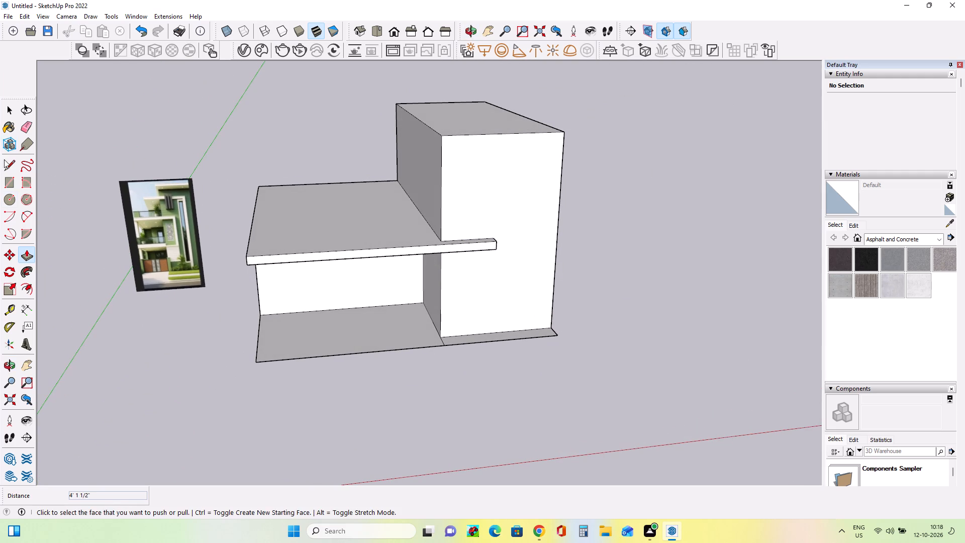
pyautogui.click(8, 165)
pyautogui.scroll(5, 470, 255)
pyautogui.scroll(-1, 468, 252)
pyautogui.scroll(2, 468, 252)
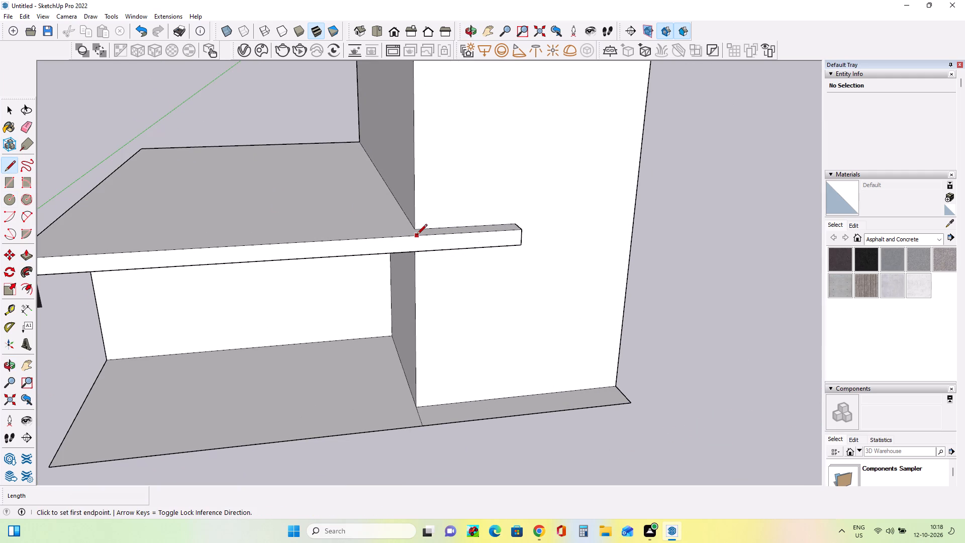
pyautogui.click(418, 236)
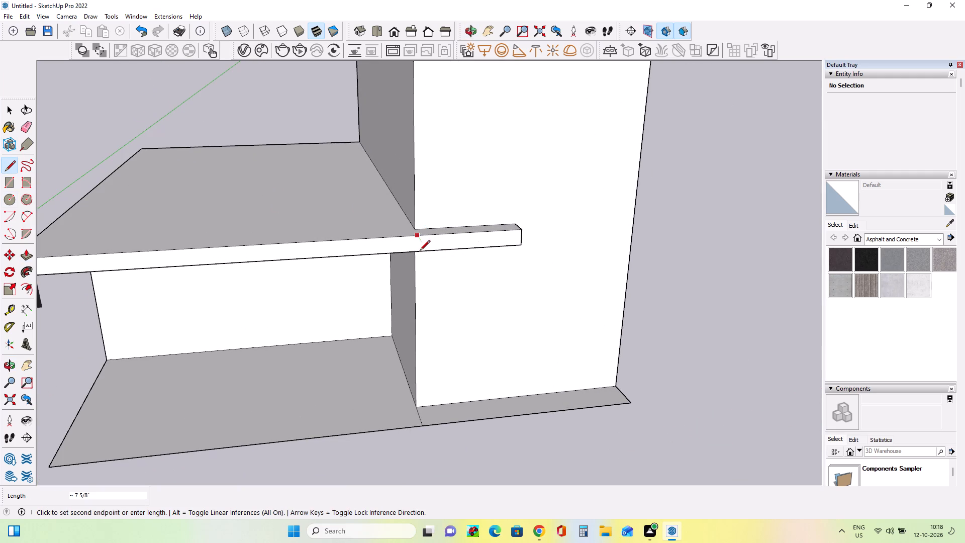
pyautogui.click(420, 252)
pyautogui.moveTo(556, 263); pyautogui.dragTo(517, 289, button='middle')
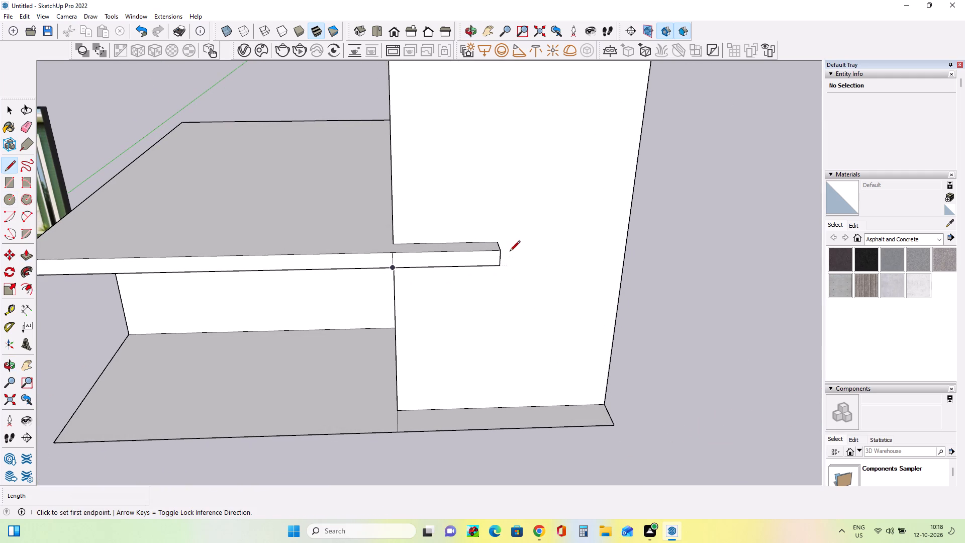
pyautogui.click(483, 254)
pyautogui.click(481, 269)
# Draw two lines about 10 1/8" long across the slab strip's top face, at the tall block's edge and near the strip's free end.
pyautogui.click(31, 255)
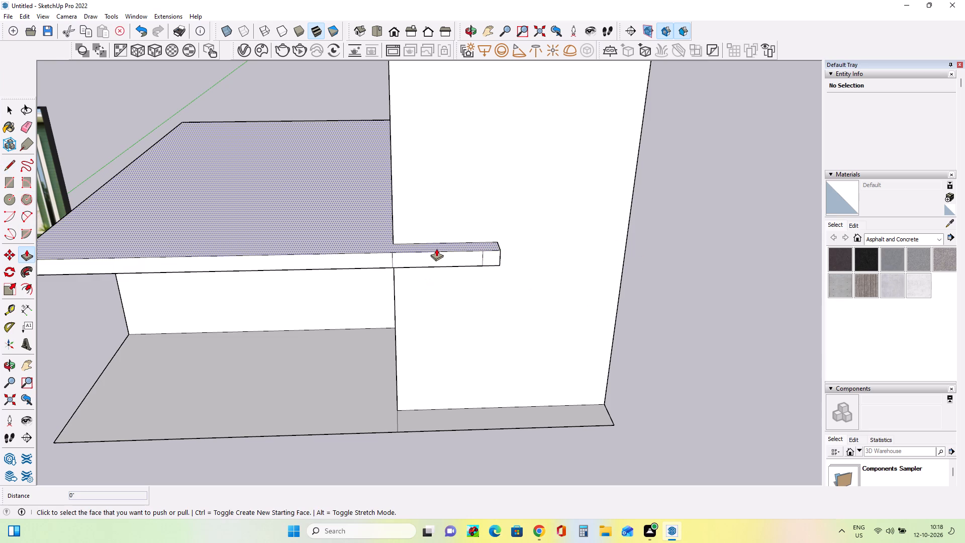
pyautogui.moveTo(427, 244); pyautogui.dragTo(434, 305, button='middle')
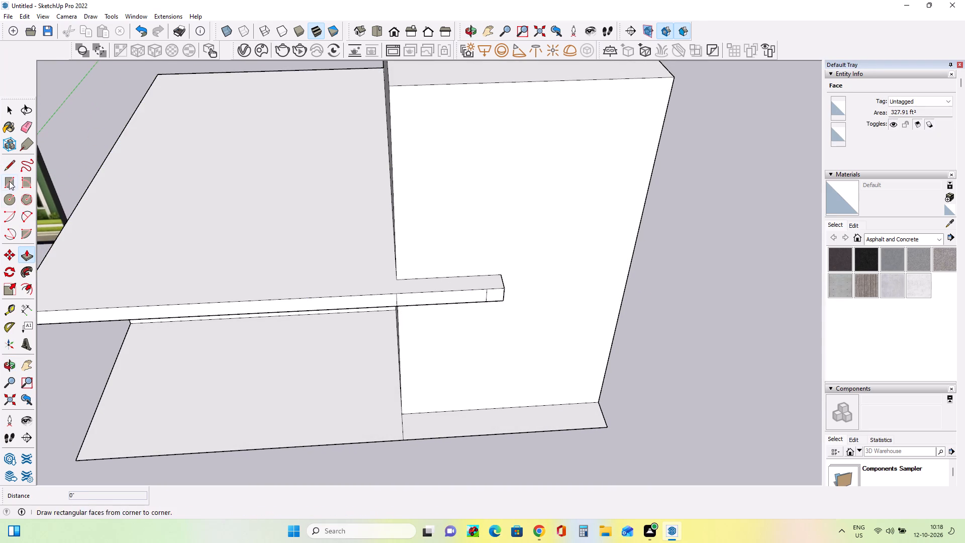
pyautogui.click(9, 163)
pyautogui.click(398, 291)
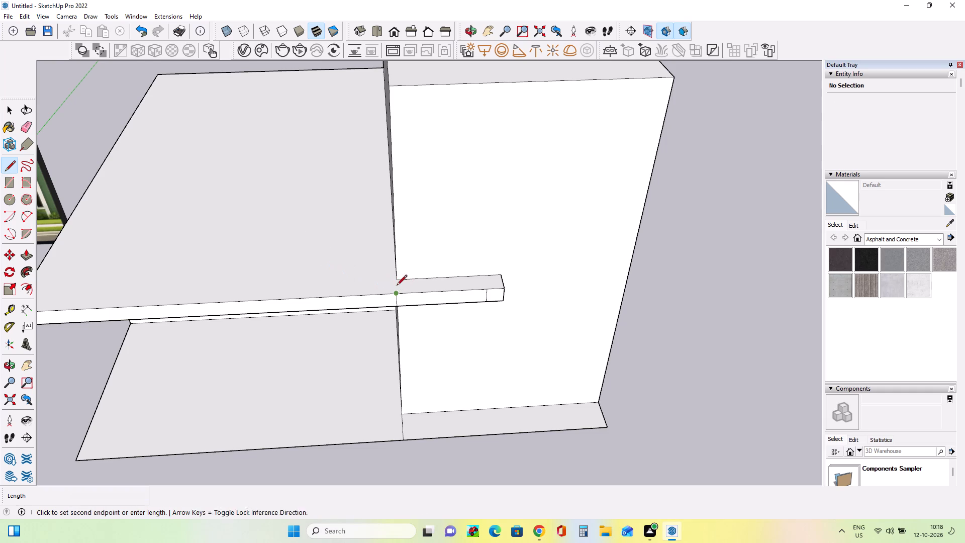
pyautogui.click(397, 280)
pyautogui.moveTo(451, 307); pyautogui.dragTo(443, 332, button='middle')
pyautogui.click(395, 290)
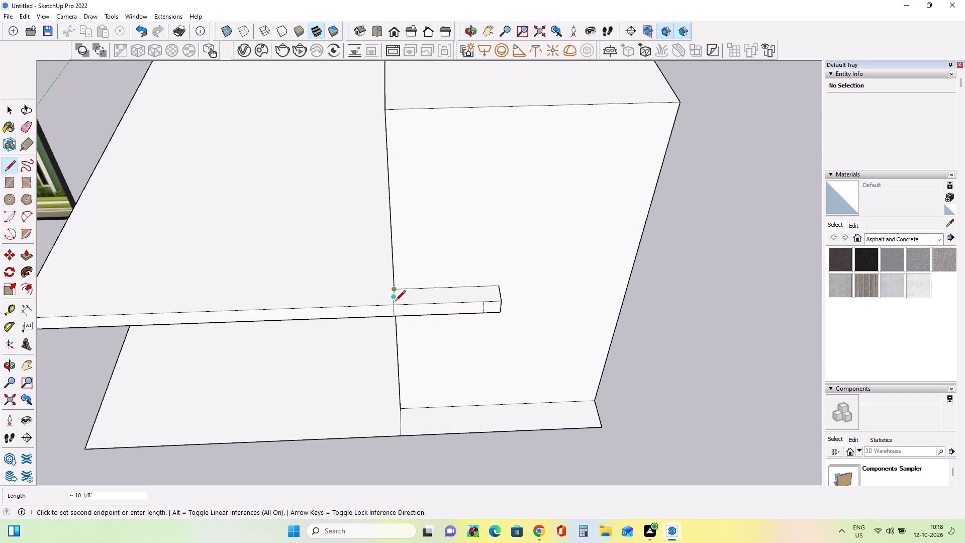
pyautogui.moveTo(398, 306); pyautogui.dragTo(416, 279, button='middle')
pyautogui.moveTo(475, 383); pyautogui.dragTo(473, 337, button='middle')
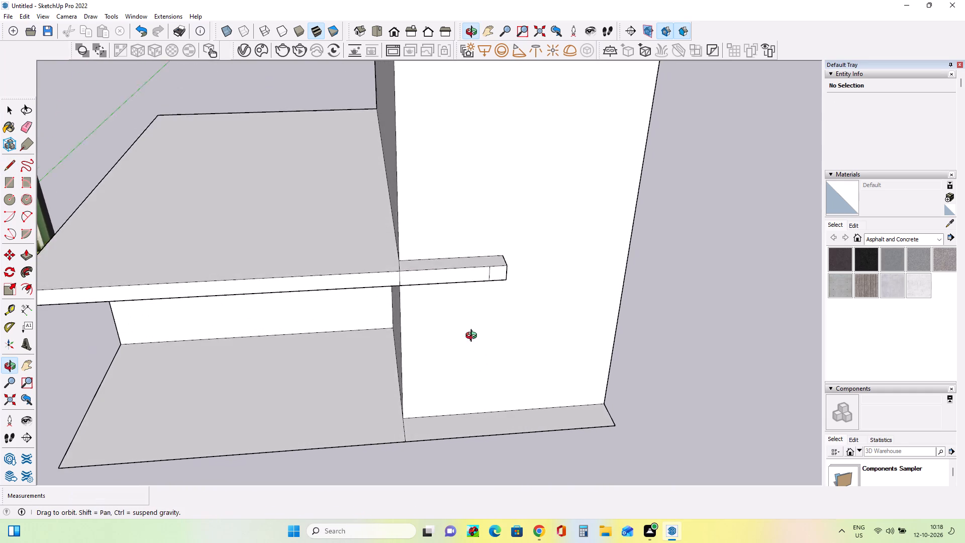
pyautogui.moveTo(473, 337); pyautogui.dragTo(474, 331, button='middle')
pyautogui.press('Escape')
pyautogui.moveTo(472, 320); pyautogui.dragTo(474, 333, button='middle')
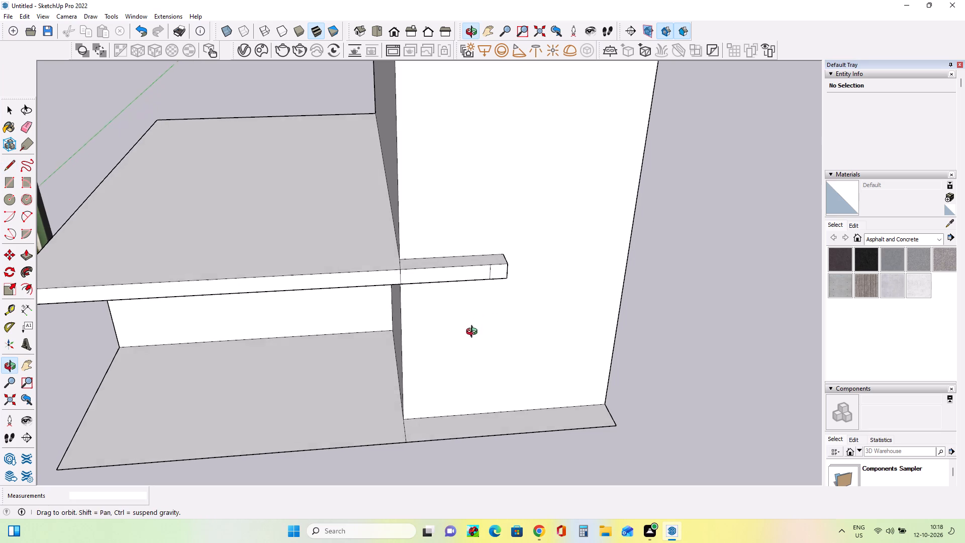
pyautogui.moveTo(474, 333); pyautogui.dragTo(475, 344, button='middle')
pyautogui.click(491, 277)
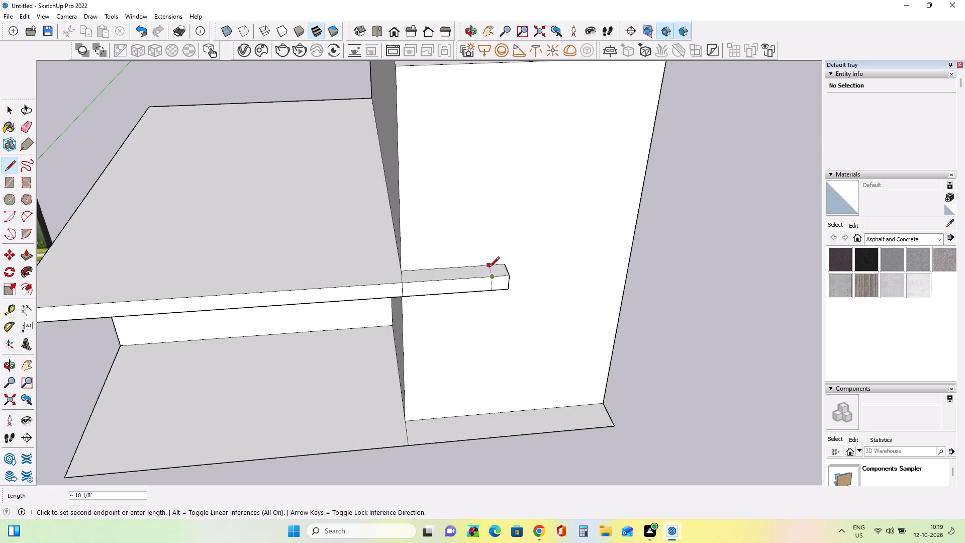
pyautogui.click(489, 268)
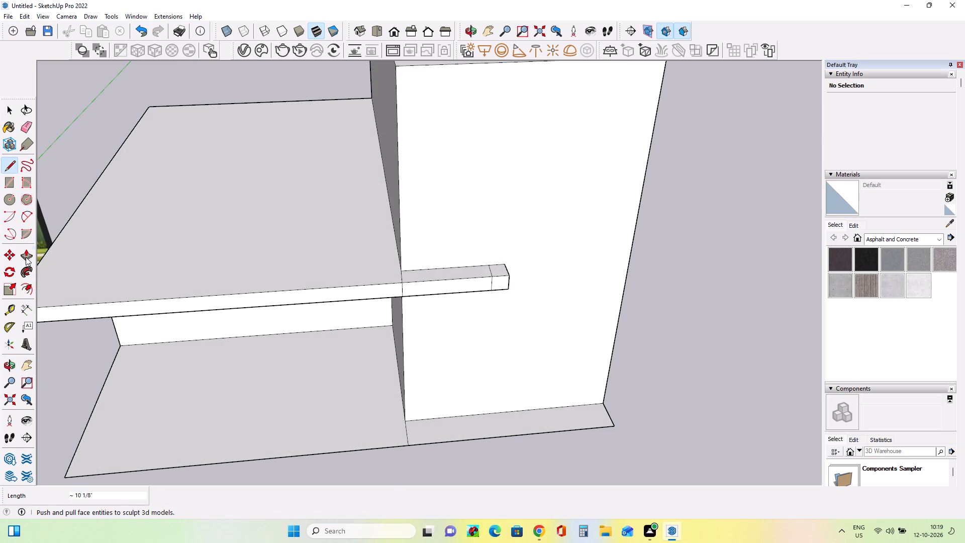
# Push/Pull the strip's top face between the two lines down about 4 7/16", leaving the small end square at full height.
pyautogui.click(26, 257)
pyautogui.click(453, 270)
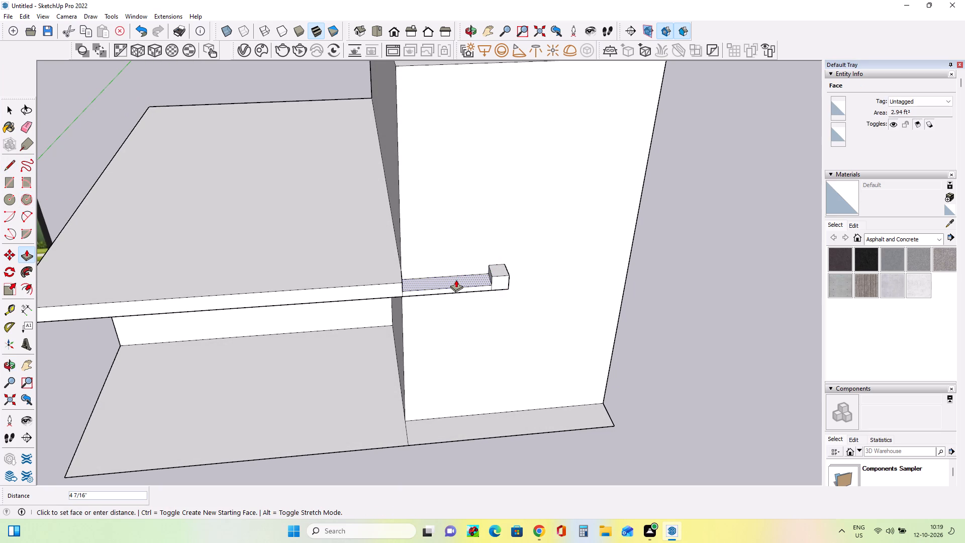
pyautogui.click(457, 280)
# Push/Pull the small square at the strip's free end up roughly 6 1/2 ft into a vertical post on the tall block's front.
pyautogui.moveTo(512, 304); pyautogui.dragTo(500, 287, button='middle')
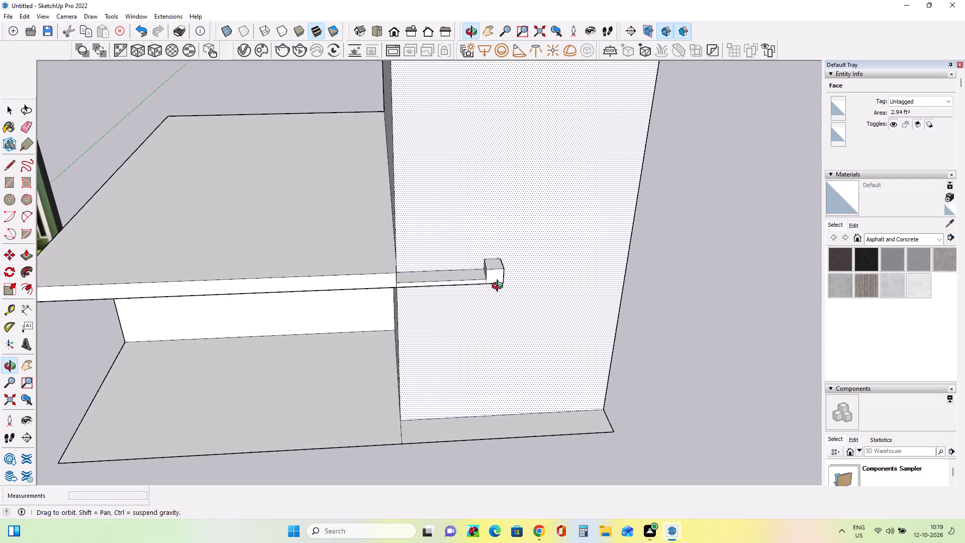
pyautogui.moveTo(500, 287); pyautogui.dragTo(498, 278, button='middle')
pyautogui.click(494, 257)
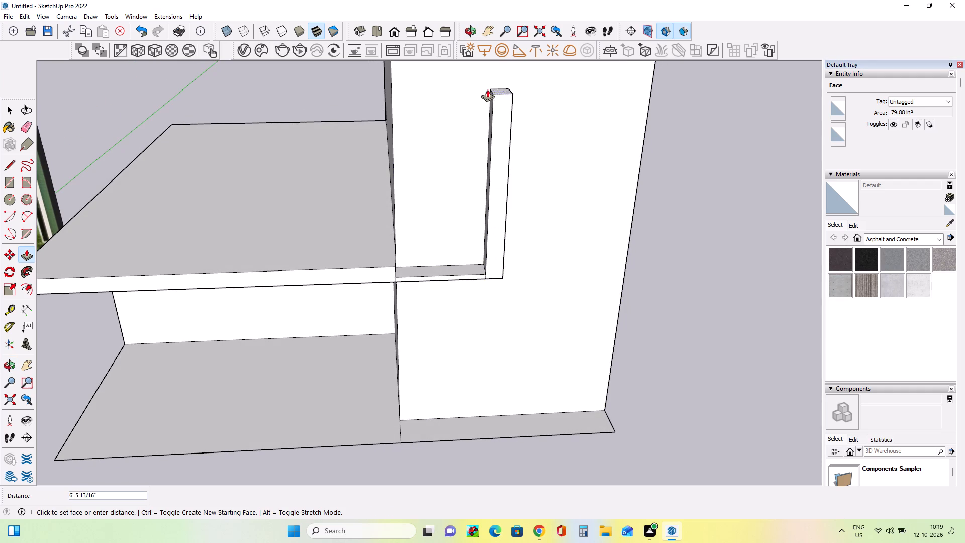
pyautogui.click(488, 84)
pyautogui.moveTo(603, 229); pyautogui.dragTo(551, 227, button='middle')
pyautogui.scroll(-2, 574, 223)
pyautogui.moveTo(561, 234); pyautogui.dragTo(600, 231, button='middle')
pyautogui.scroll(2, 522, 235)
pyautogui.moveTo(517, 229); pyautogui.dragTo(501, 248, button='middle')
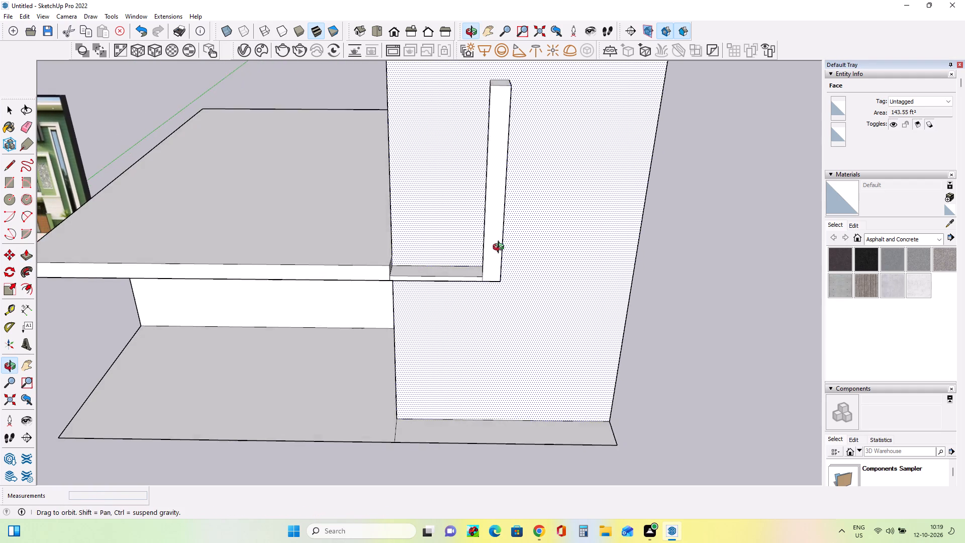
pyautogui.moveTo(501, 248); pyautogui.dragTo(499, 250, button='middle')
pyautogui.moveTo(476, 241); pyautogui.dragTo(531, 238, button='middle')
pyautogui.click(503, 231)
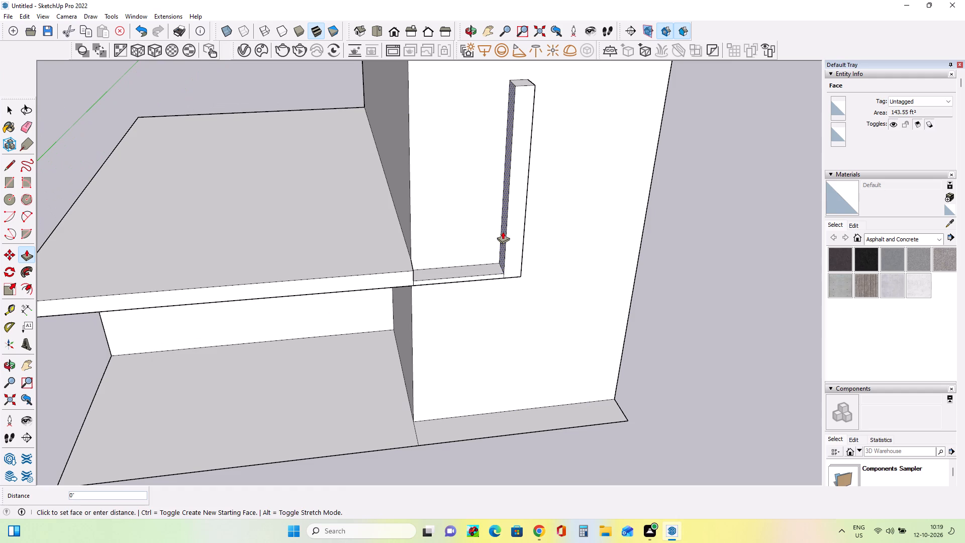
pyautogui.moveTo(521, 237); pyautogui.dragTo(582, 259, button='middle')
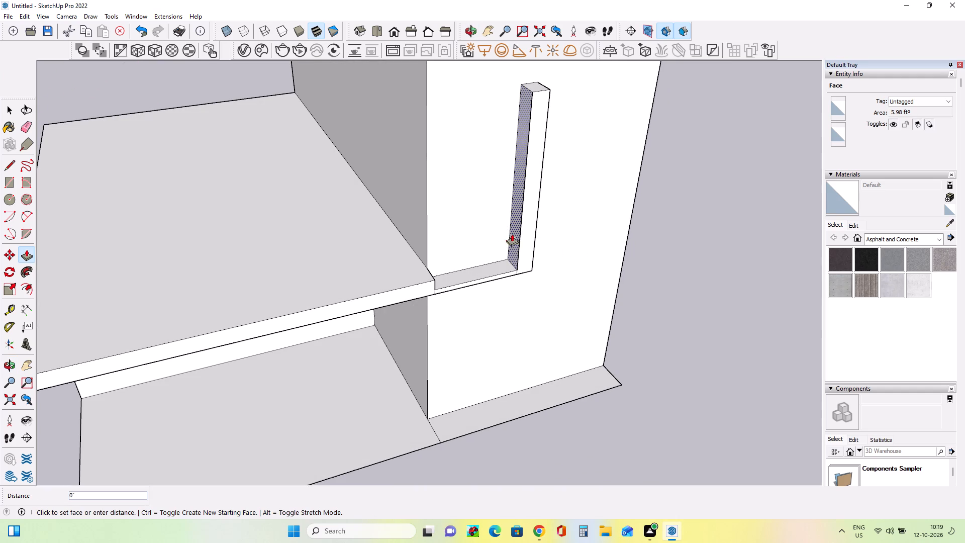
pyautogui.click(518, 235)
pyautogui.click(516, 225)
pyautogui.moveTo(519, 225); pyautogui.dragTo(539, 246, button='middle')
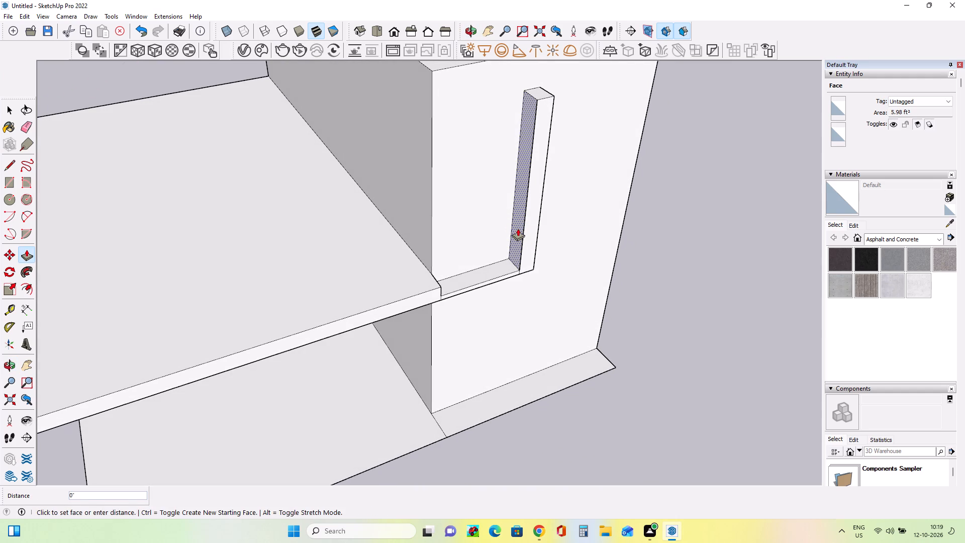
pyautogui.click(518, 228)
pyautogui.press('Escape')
# Examine the L-shaped strip and post on the tall block against the reference image's facade details.
pyautogui.scroll(1, 629, 310)
pyautogui.moveTo(627, 309); pyautogui.dragTo(413, 279, button='middle')
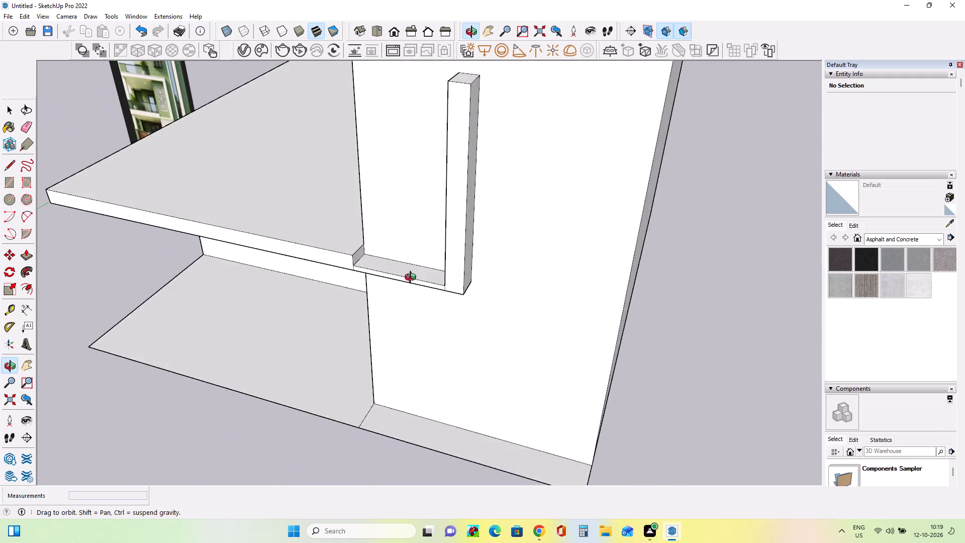
pyautogui.moveTo(413, 279); pyautogui.dragTo(415, 277, button='middle')
pyautogui.moveTo(526, 277); pyautogui.dragTo(423, 295, button='middle')
pyautogui.moveTo(458, 300); pyautogui.dragTo(624, 269, button='middle')
pyautogui.scroll(-8, 624, 268)
pyautogui.scroll(4, 335, 262)
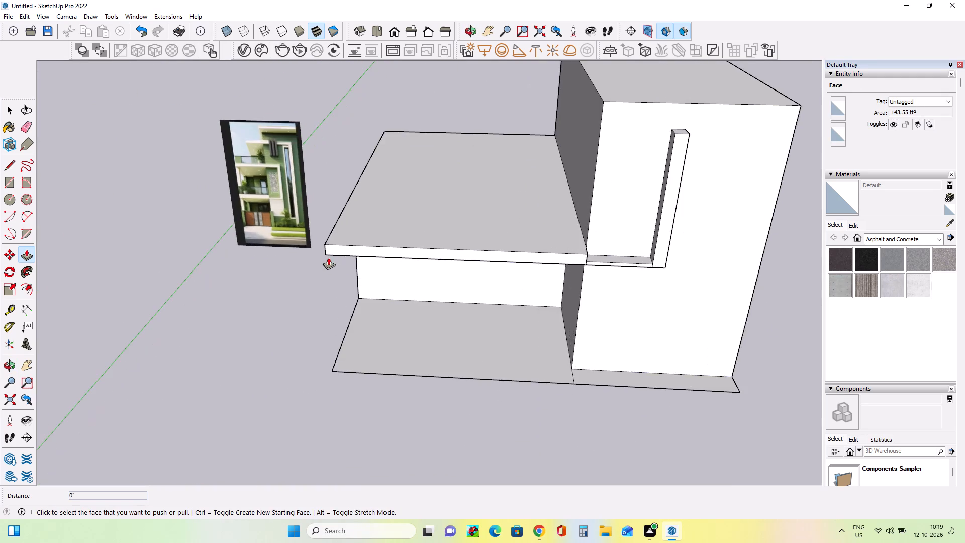
pyautogui.scroll(5, 271, 215)
pyautogui.moveTo(306, 207); pyautogui.dragTo(314, 221, button='middle')
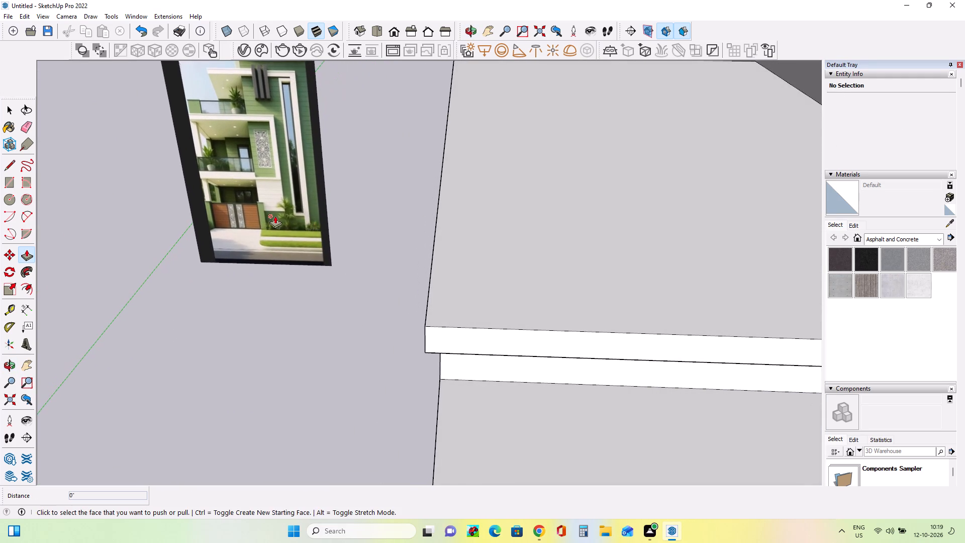
pyautogui.scroll(-10, 275, 216)
pyautogui.moveTo(664, 378); pyautogui.dragTo(641, 290, button='middle')
pyautogui.scroll(-1, 635, 286)
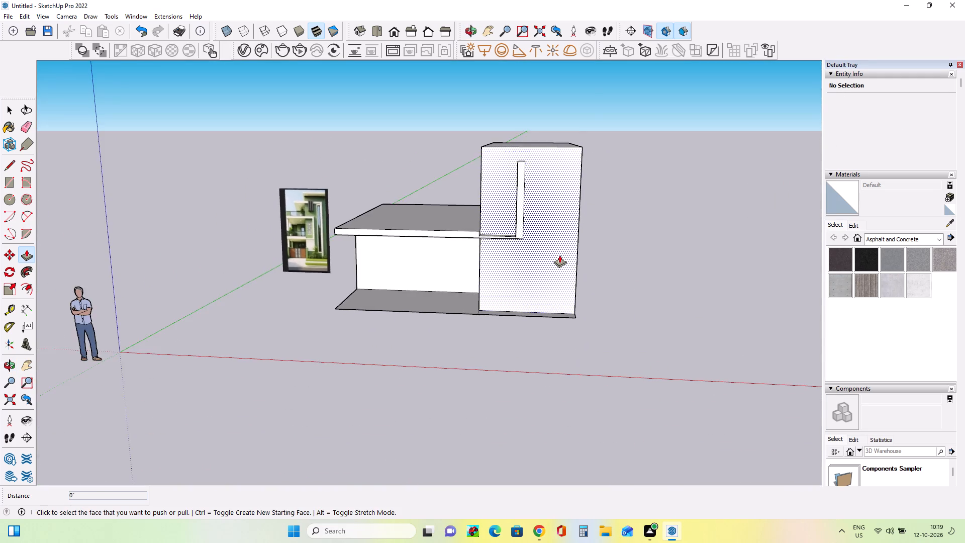
pyautogui.scroll(3, 559, 254)
pyautogui.moveTo(559, 257); pyautogui.dragTo(563, 265, button='middle')
# Draw a vertical rectangle about 6" wide and 15' 11 9/16" tall on the tall block's front face, near its outer edge.
pyautogui.click(9, 179)
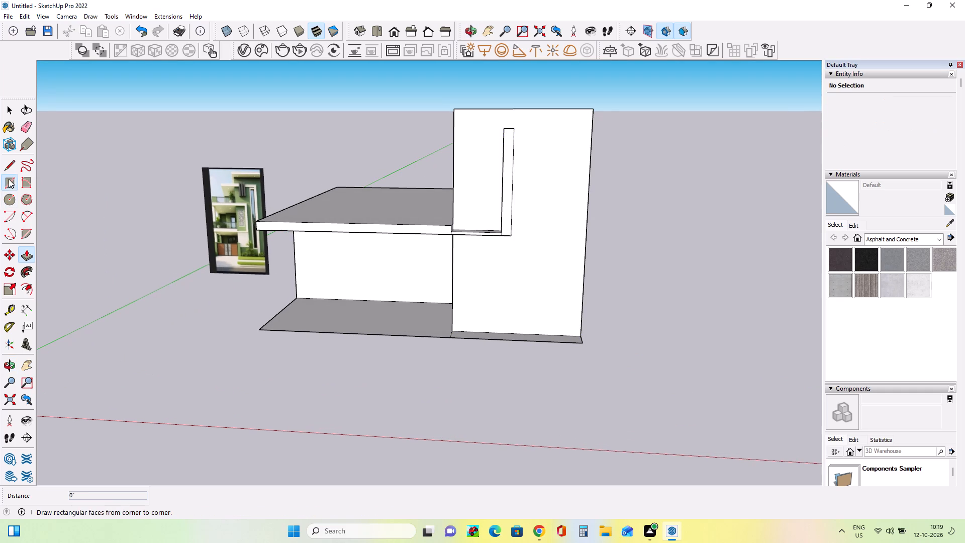
pyautogui.moveTo(575, 329); pyautogui.dragTo(580, 349, button='middle')
pyautogui.scroll(1, 561, 332)
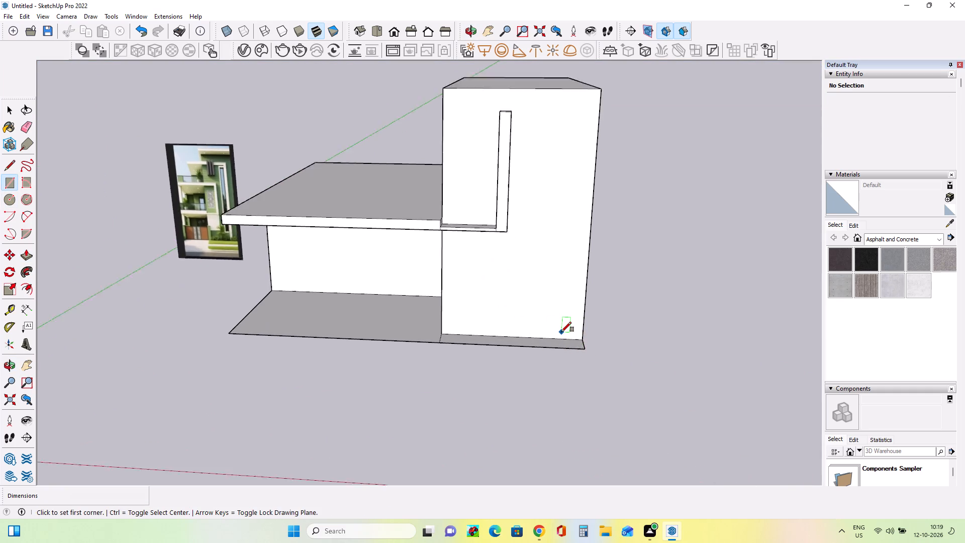
pyautogui.scroll(2, 561, 332)
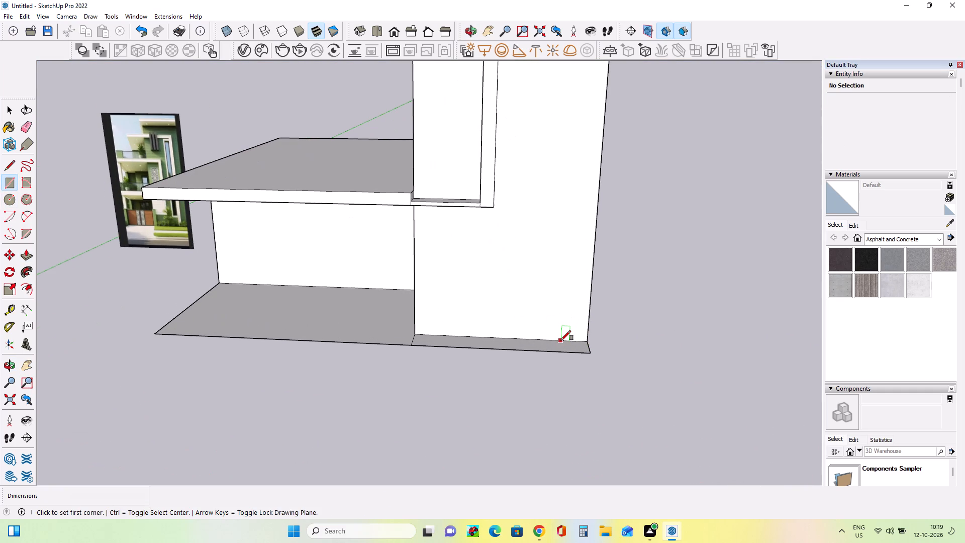
pyautogui.click(561, 340)
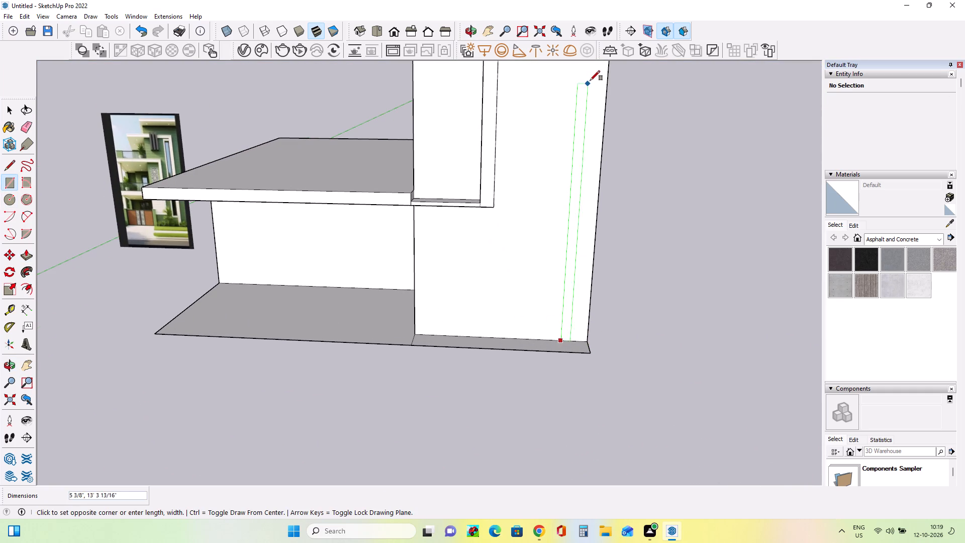
pyautogui.scroll(-15, 591, 80)
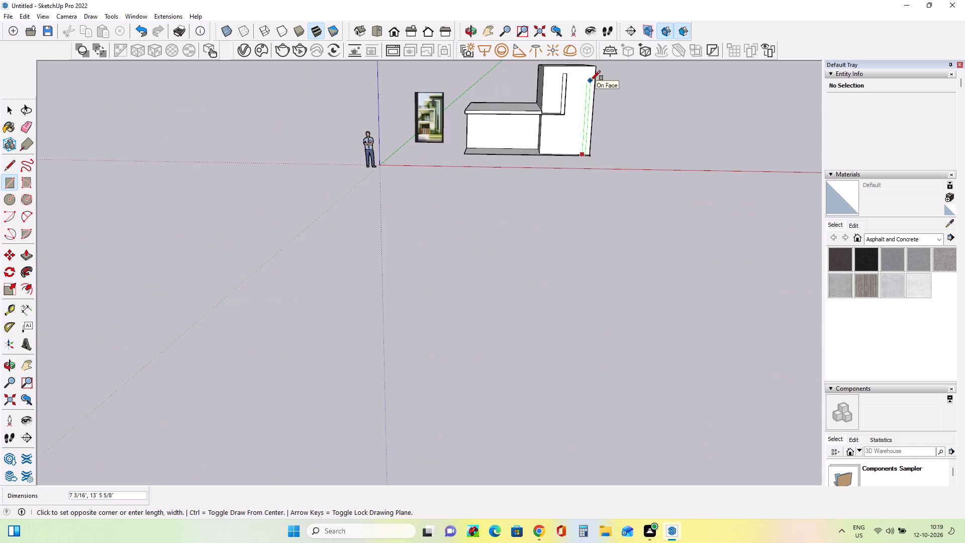
pyautogui.scroll(7, 588, 73)
pyautogui.scroll(-1, 588, 72)
pyautogui.scroll(2, 588, 72)
pyautogui.scroll(-9, 588, 72)
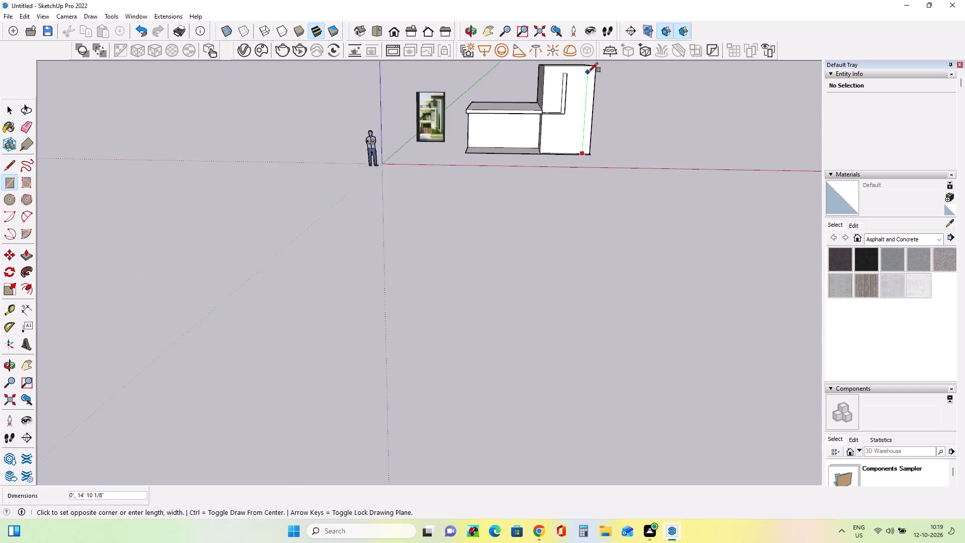
pyautogui.scroll(-6, 588, 72)
pyautogui.scroll(16, 588, 62)
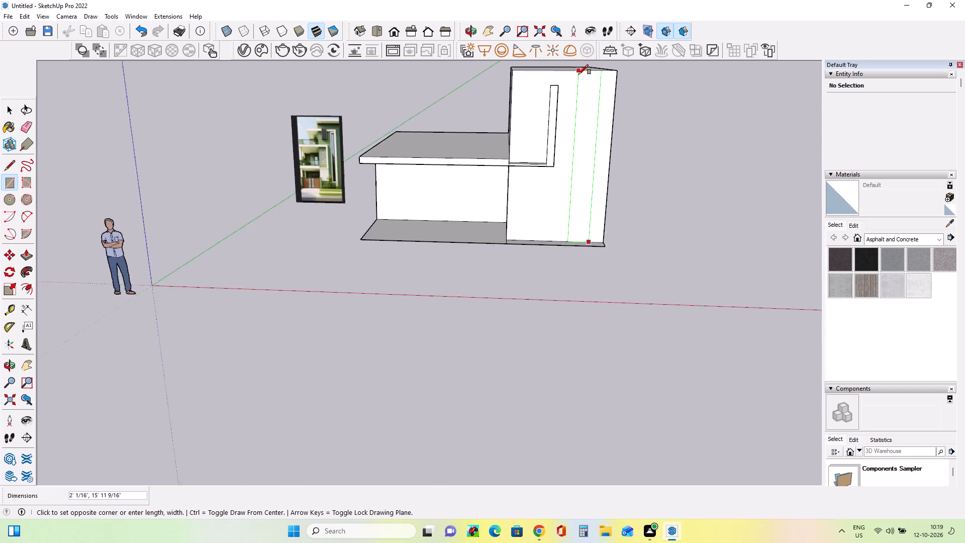
pyautogui.scroll(7, 595, 81)
pyautogui.scroll(-6, 616, 77)
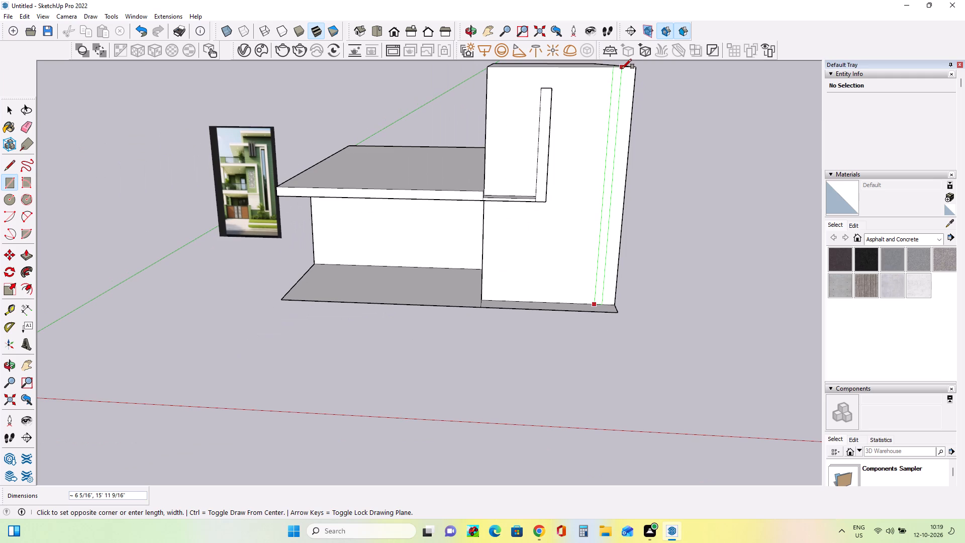
pyautogui.click(621, 69)
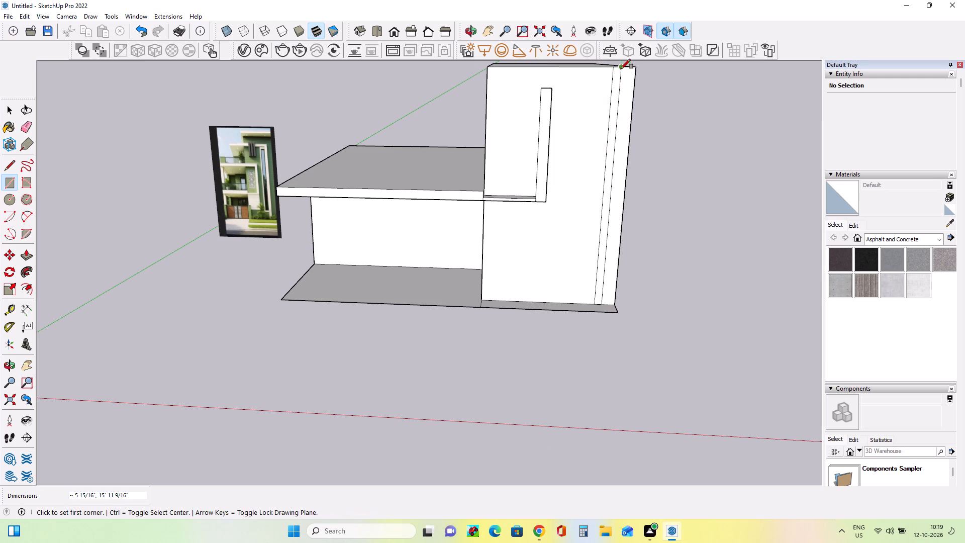
# Examine the tall block's front with its post and full-height band against the reference image's vertical frame.
pyautogui.moveTo(612, 125); pyautogui.dragTo(619, 146, button='middle')
pyautogui.scroll(1, 595, 133)
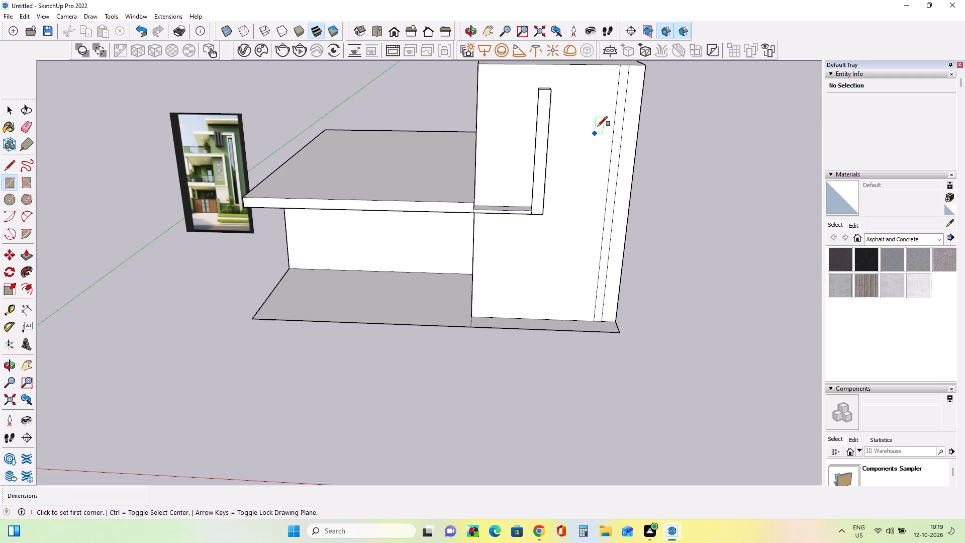
pyautogui.scroll(1, 598, 126)
pyautogui.scroll(4, 209, 135)
pyautogui.scroll(-4, 209, 134)
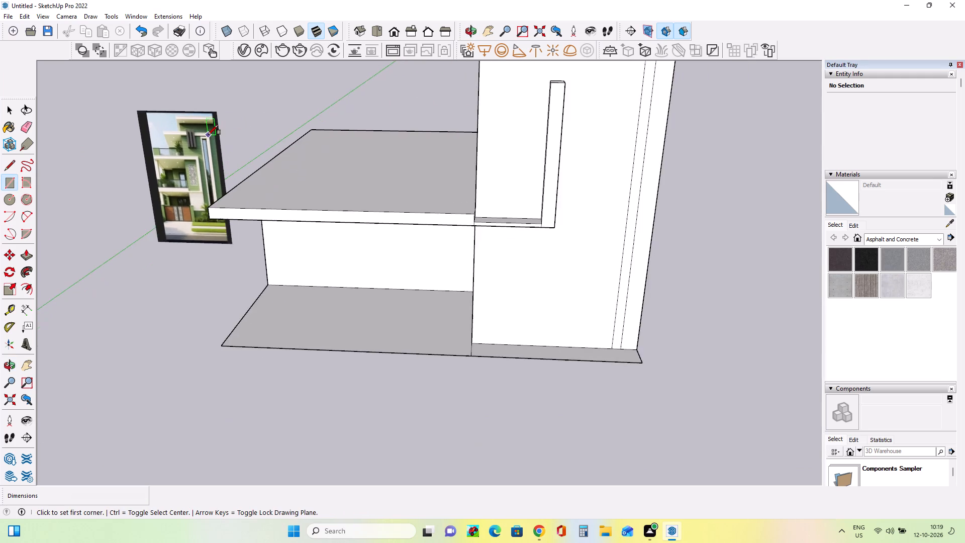
pyautogui.scroll(-3, 208, 135)
pyautogui.click(30, 364)
pyautogui.moveTo(392, 217); pyautogui.dragTo(390, 260)
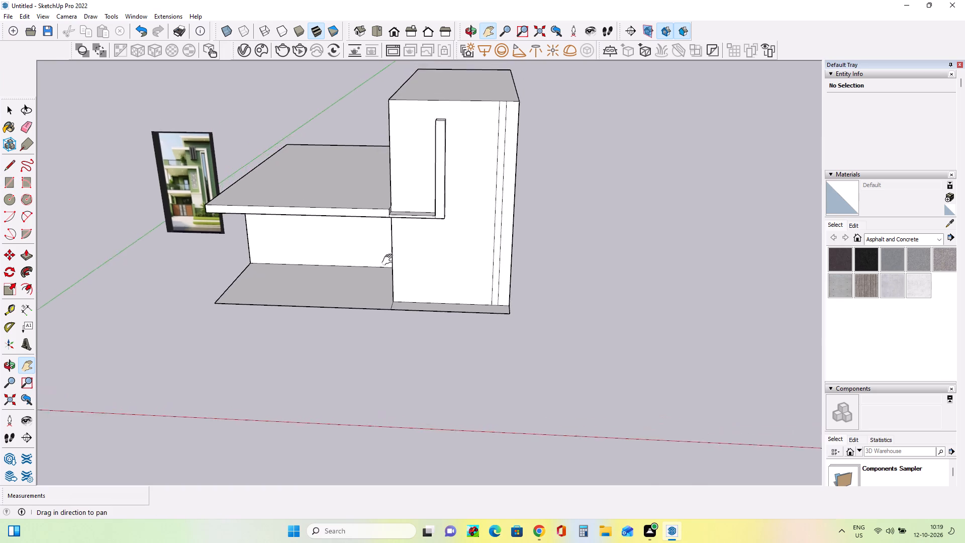
pyautogui.moveTo(390, 260); pyautogui.dragTo(405, 355)
pyautogui.moveTo(501, 341); pyautogui.dragTo(550, 289, button='middle')
pyautogui.scroll(3, 526, 263)
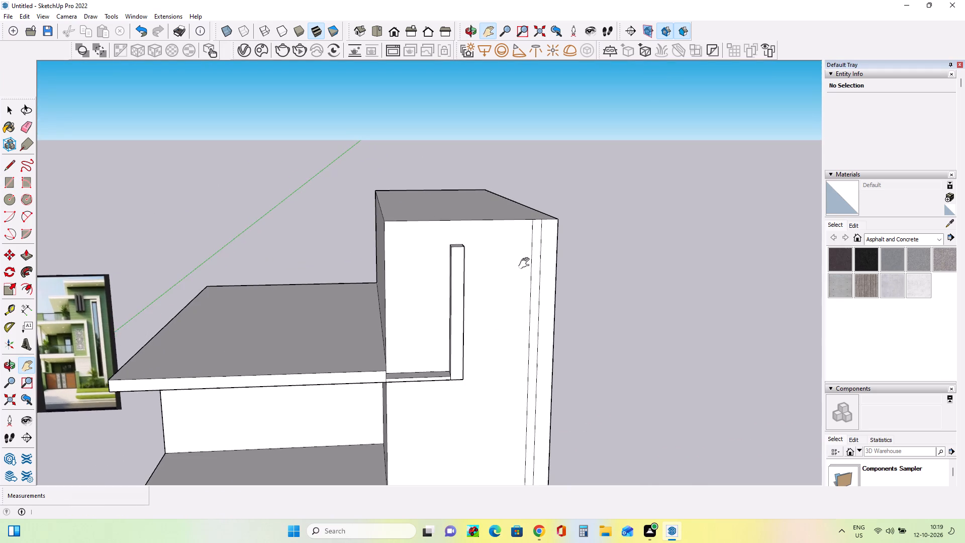
pyautogui.scroll(-3, 526, 263)
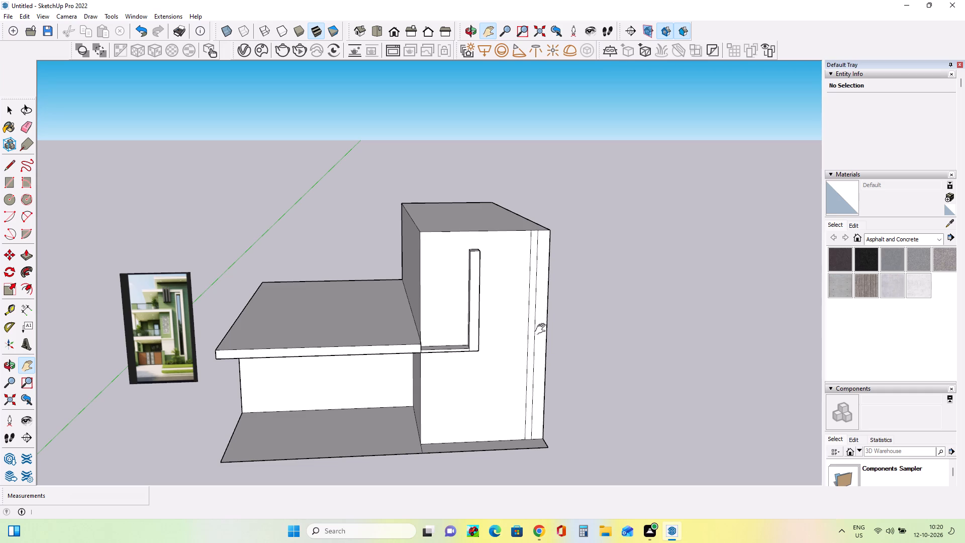
pyautogui.moveTo(534, 332); pyautogui.dragTo(568, 340, button='middle')
pyautogui.moveTo(514, 346); pyautogui.dragTo(584, 358, button='middle')
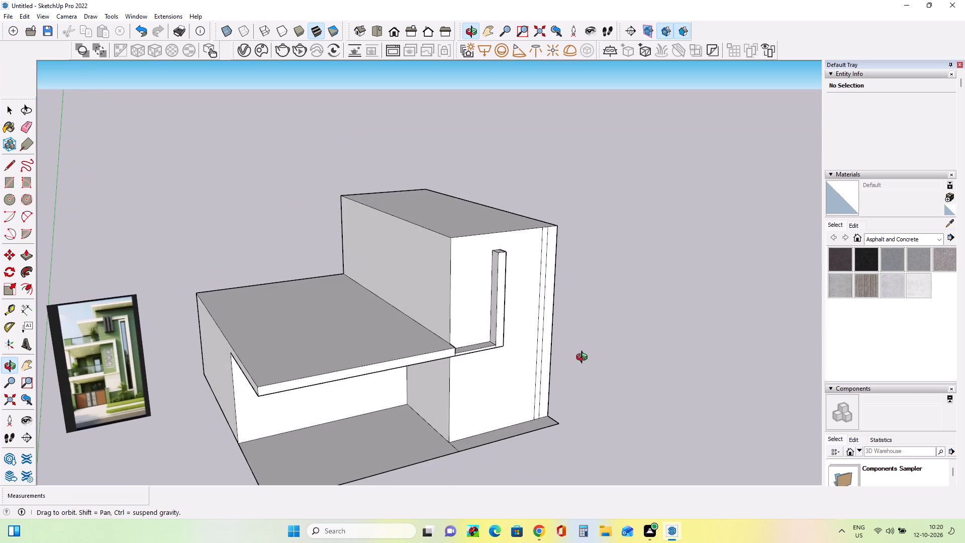
# Push/Pull the tall block's top face up about 3' 8 7/16".
pyautogui.moveTo(584, 358); pyautogui.dragTo(537, 391, button='middle')
pyautogui.scroll(2, 132, 325)
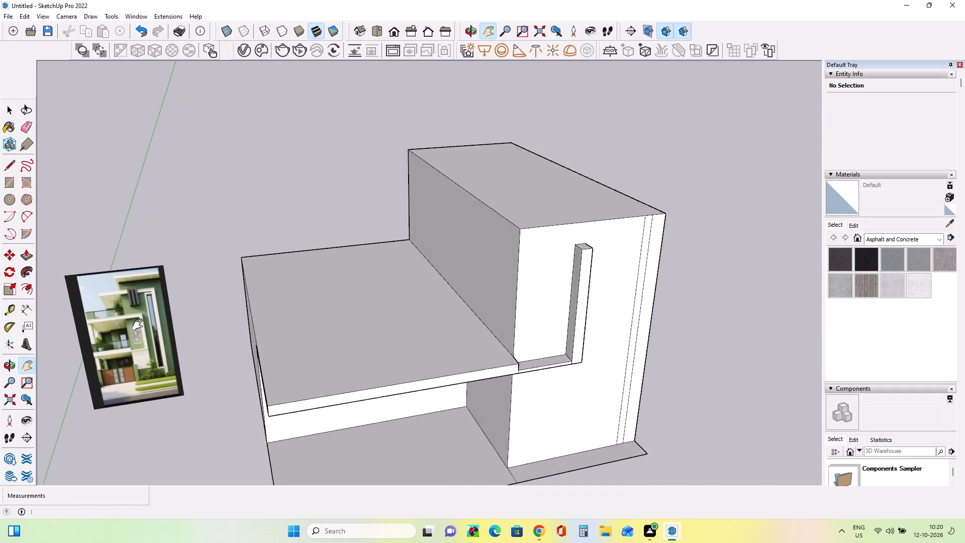
pyautogui.scroll(2, 140, 325)
pyautogui.scroll(-4, 147, 323)
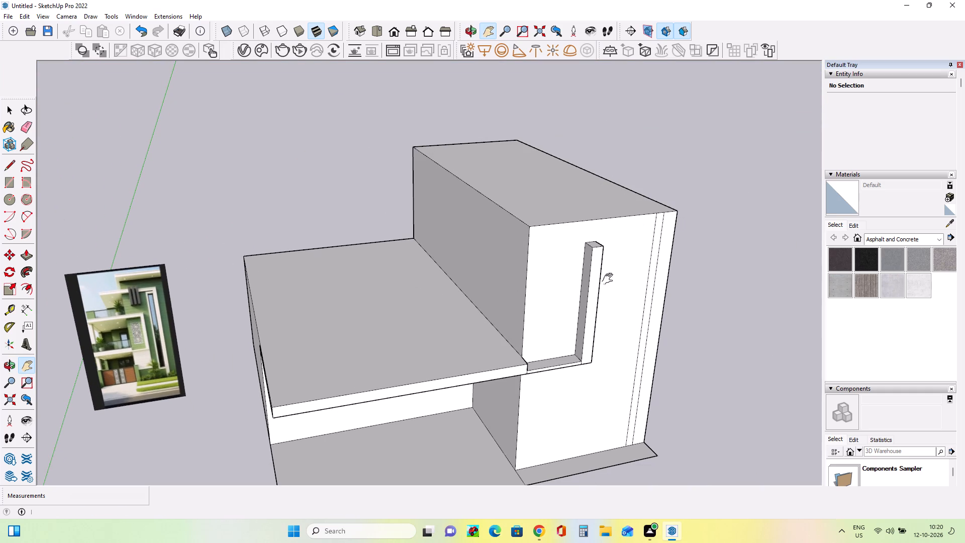
pyautogui.moveTo(594, 293); pyautogui.dragTo(589, 286, button='middle')
pyautogui.moveTo(555, 258); pyautogui.dragTo(500, 247, button='middle')
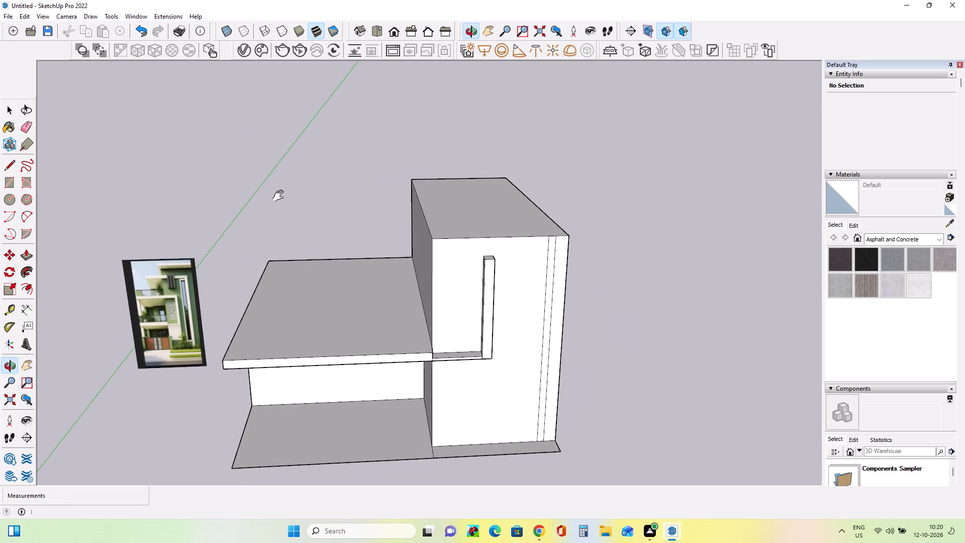
pyautogui.click(28, 259)
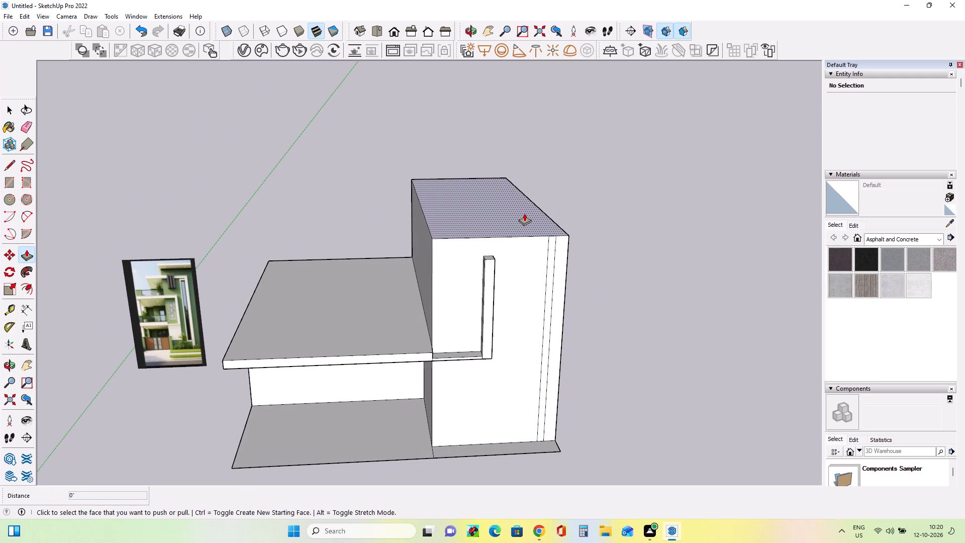
pyautogui.click(524, 213)
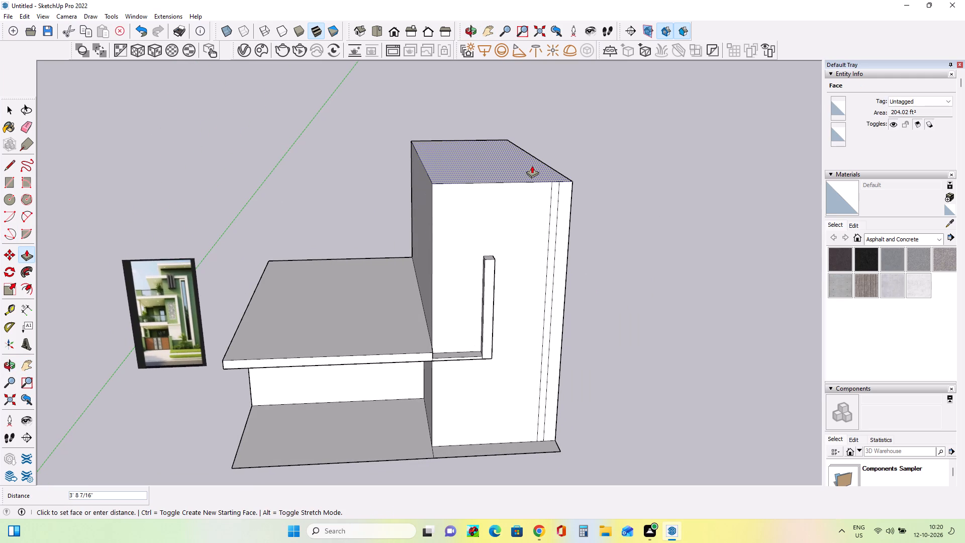
pyautogui.click(532, 165)
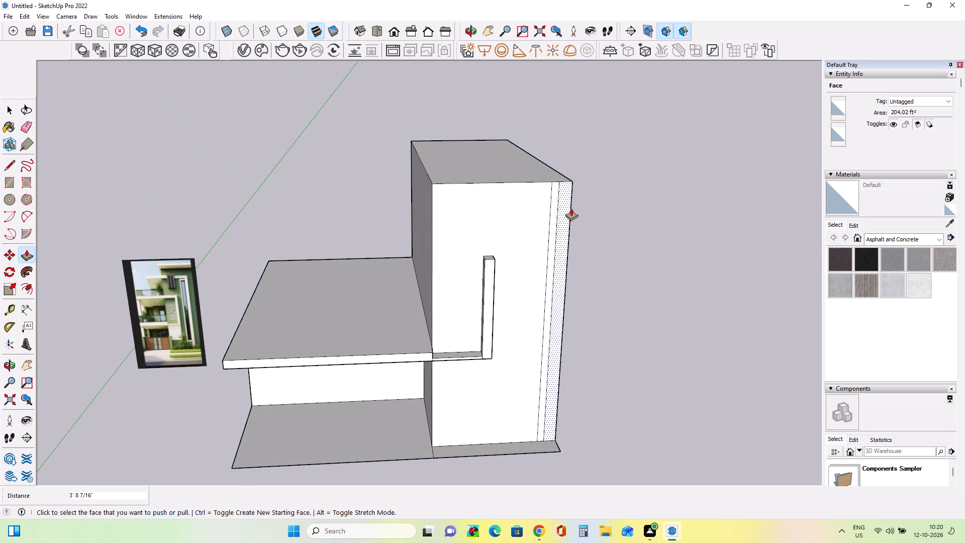
# Draw a horizontal line about 5 15/16" long across the narrow vertical band, a little below the tall block's top edge.
pyautogui.moveTo(583, 227); pyautogui.dragTo(554, 232, button='middle')
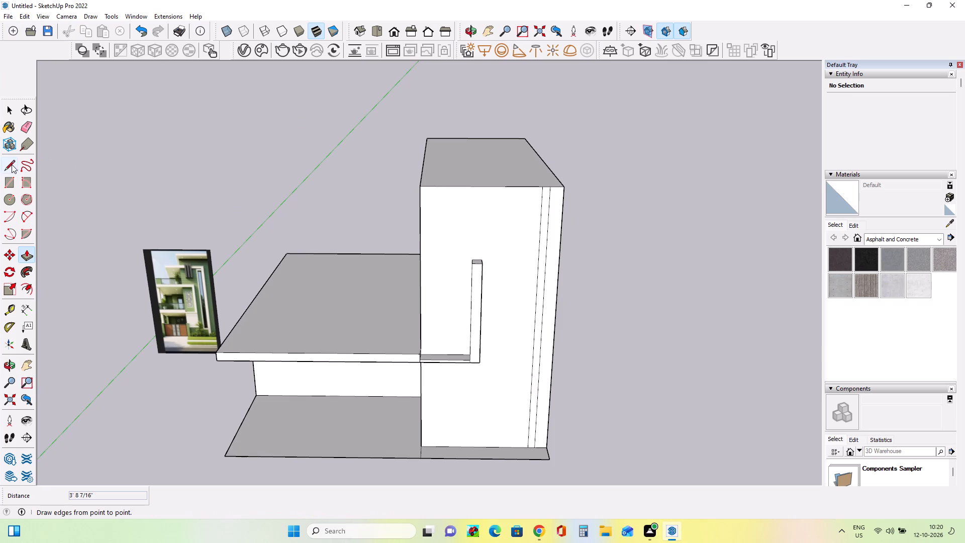
pyautogui.click(11, 164)
pyautogui.scroll(3, 542, 225)
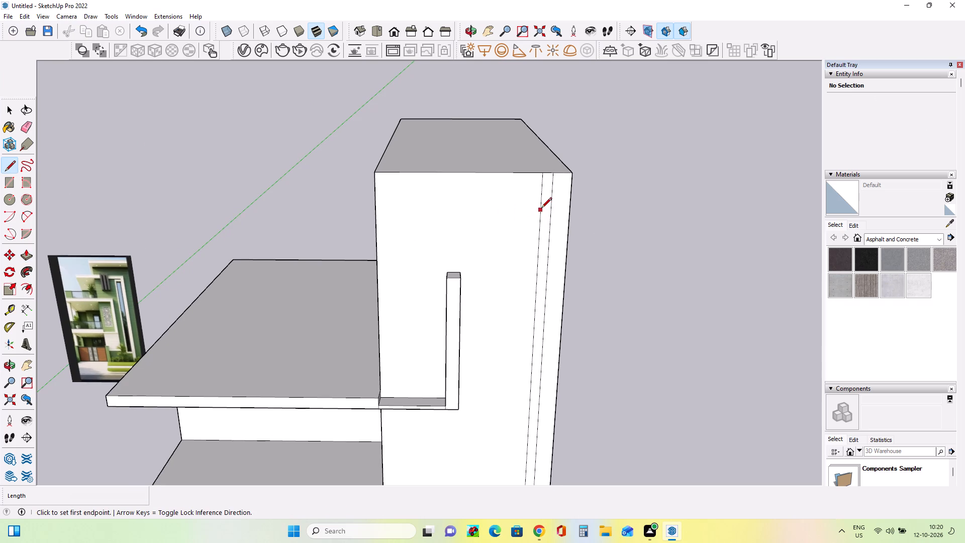
pyautogui.click(542, 198)
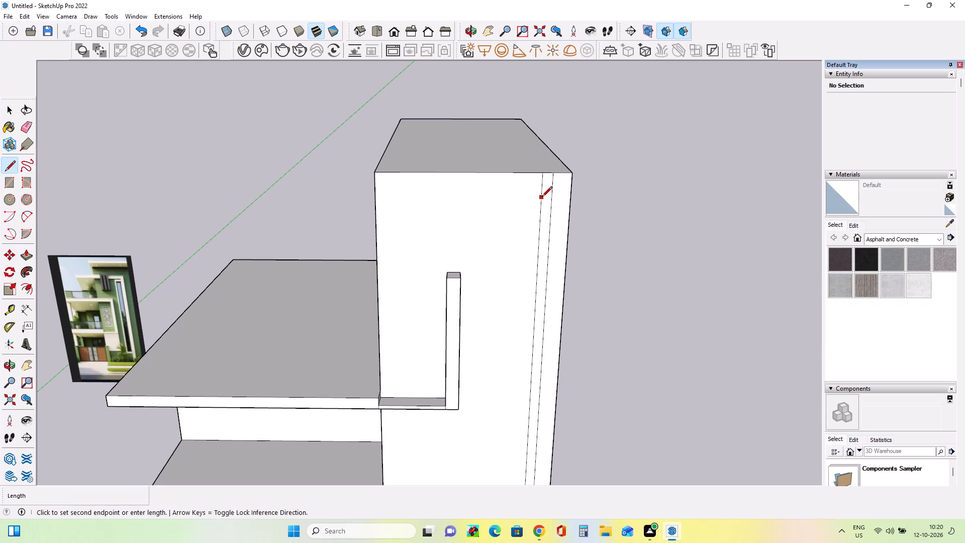
pyautogui.click(552, 197)
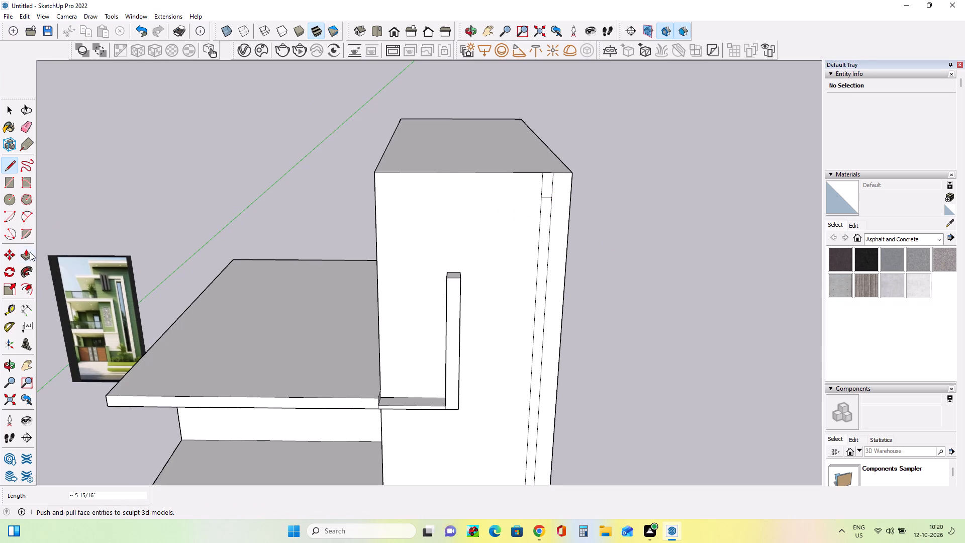
# Push/Pull the vertical band below the dividing line outward about 7 1/4" from the tall block's front face.
pyautogui.click(28, 253)
pyautogui.click(542, 256)
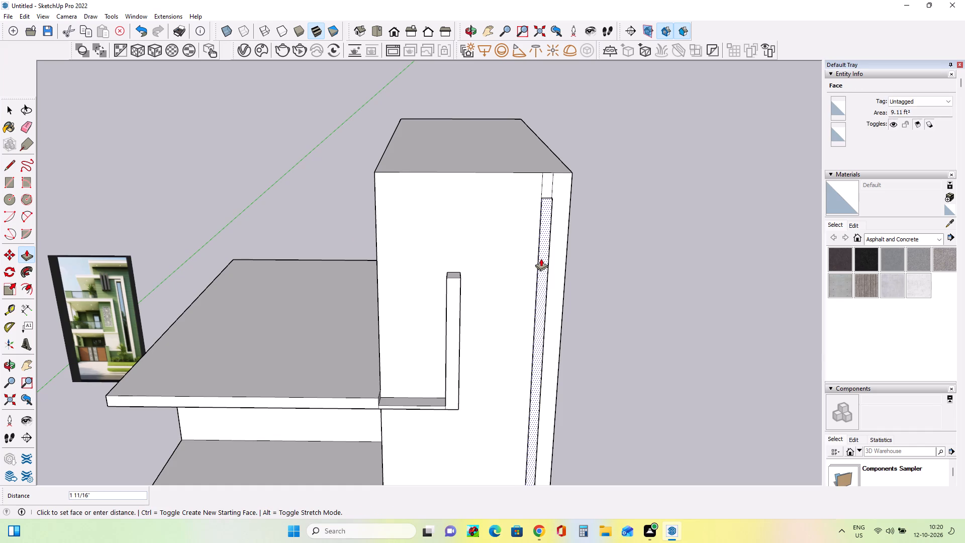
pyautogui.click(541, 261)
# Draw a 7 1/4" by 7 1/4" square at the upper end of the projecting vertical band's inner side face.
pyautogui.moveTo(566, 260); pyautogui.dragTo(567, 266, button='middle')
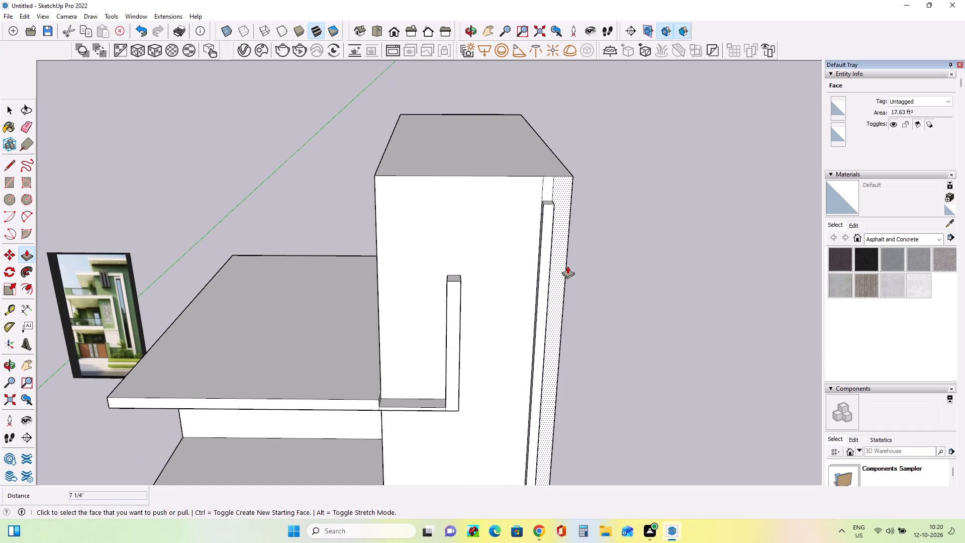
pyautogui.scroll(2, 530, 216)
pyautogui.moveTo(548, 218); pyautogui.dragTo(550, 227, button='middle')
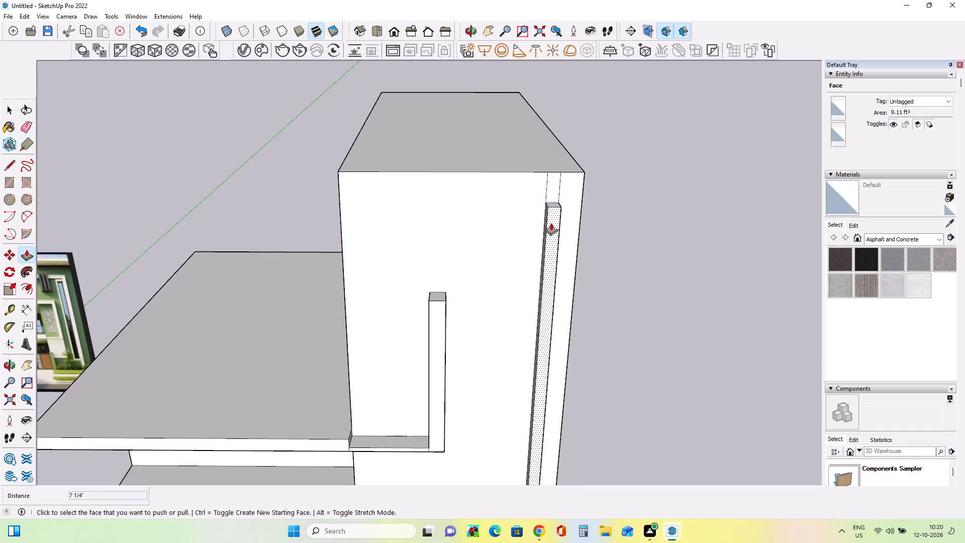
pyautogui.moveTo(550, 216); pyautogui.dragTo(558, 203, button='middle')
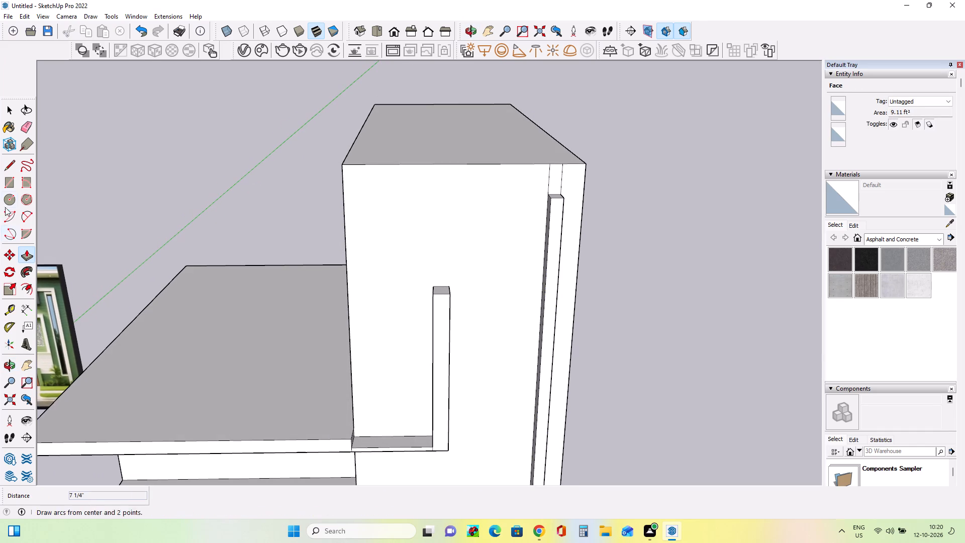
pyautogui.click(11, 183)
pyautogui.moveTo(513, 316); pyautogui.dragTo(627, 334, button='middle')
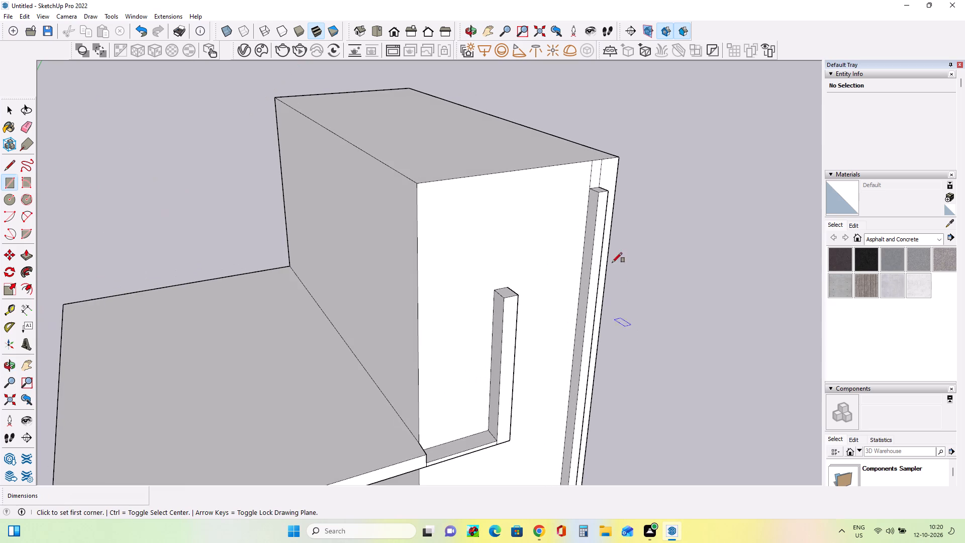
pyautogui.click(601, 193)
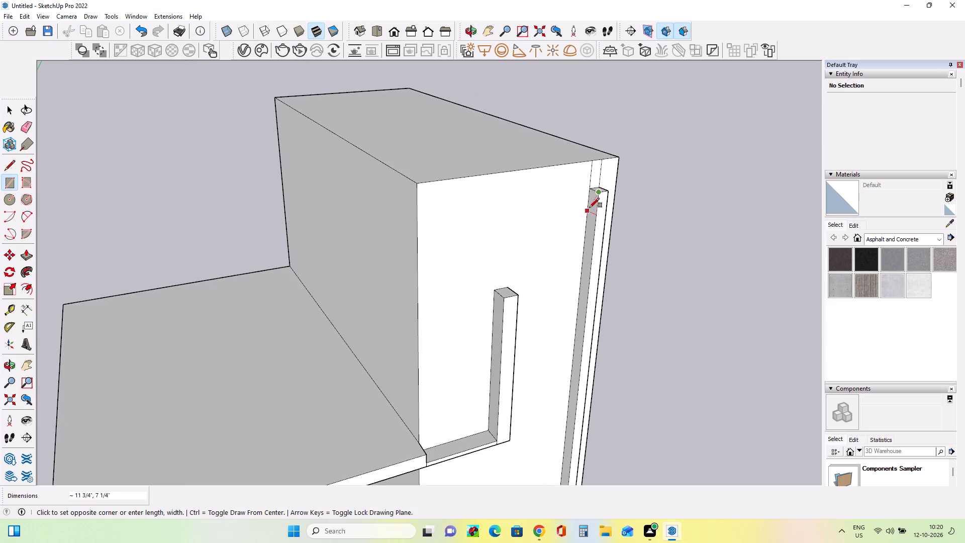
pyautogui.click(590, 205)
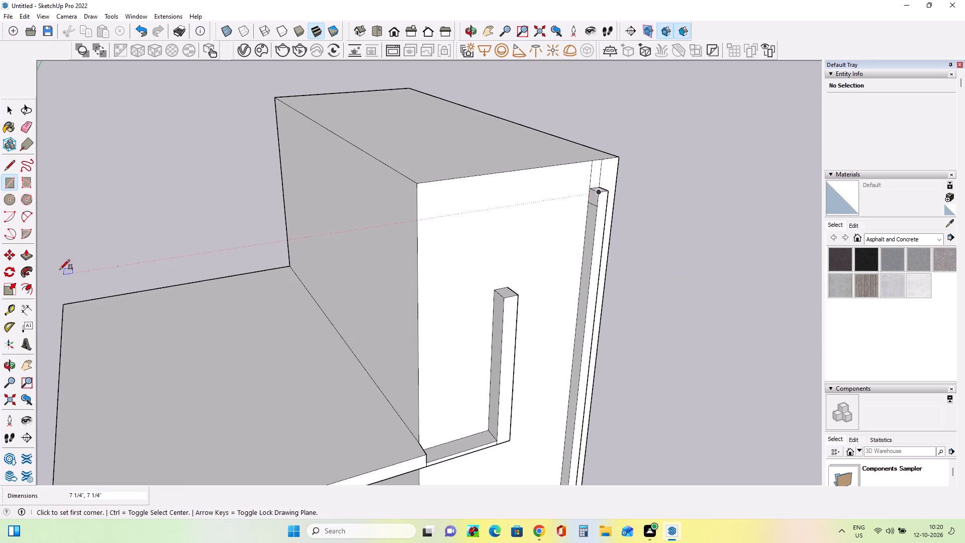
# Push/Pull the square about 7' 11 1/4" across the front to the tall block's opposite edge, forming a horizontal top band.
pyautogui.click(31, 252)
pyautogui.click(592, 194)
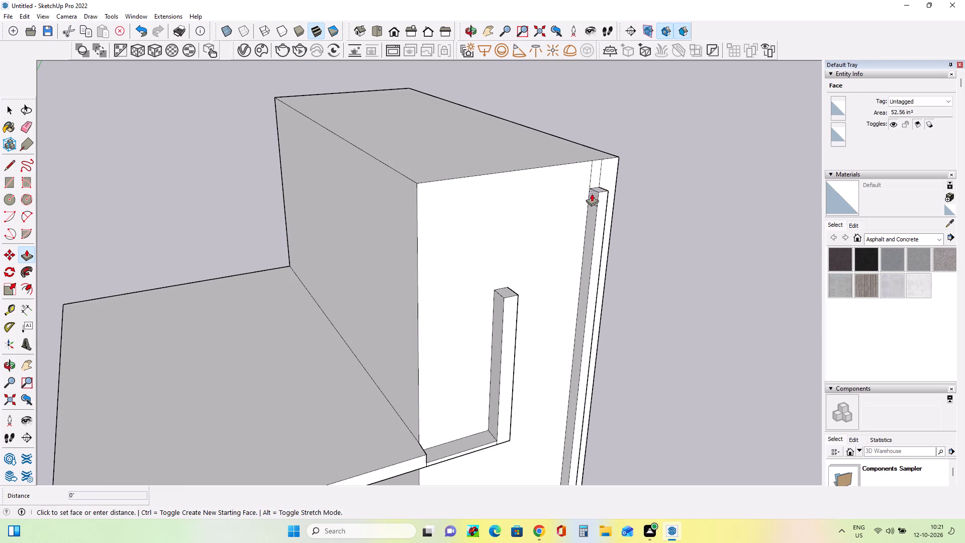
pyautogui.click(417, 233)
# Draw a vertical rectangle about 15' 6 3/16" tall and 1' 2 1/2" wide on the front face, inside the frame's upper corner.
pyautogui.moveTo(718, 242); pyautogui.dragTo(594, 227, button='middle')
pyautogui.scroll(-1, 693, 233)
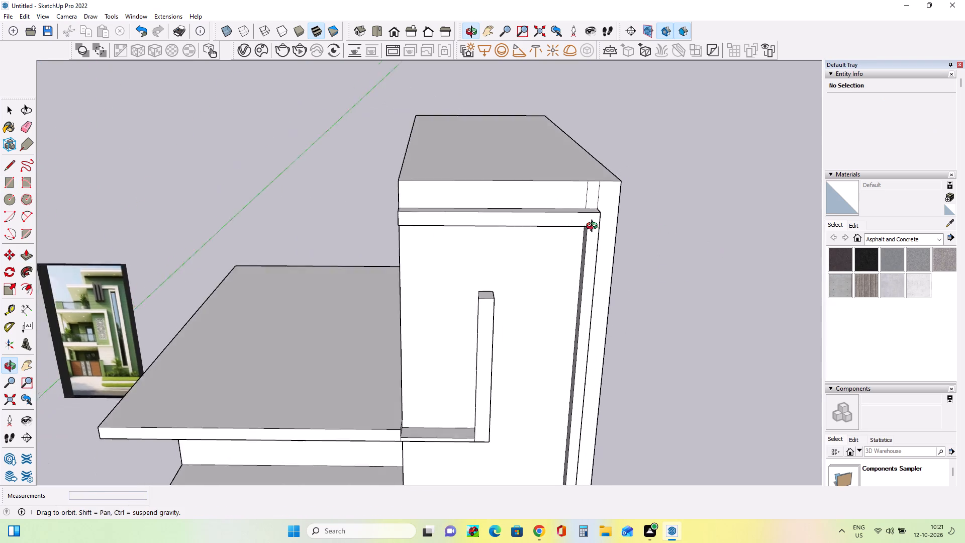
pyautogui.moveTo(594, 227); pyautogui.dragTo(595, 221, button='middle')
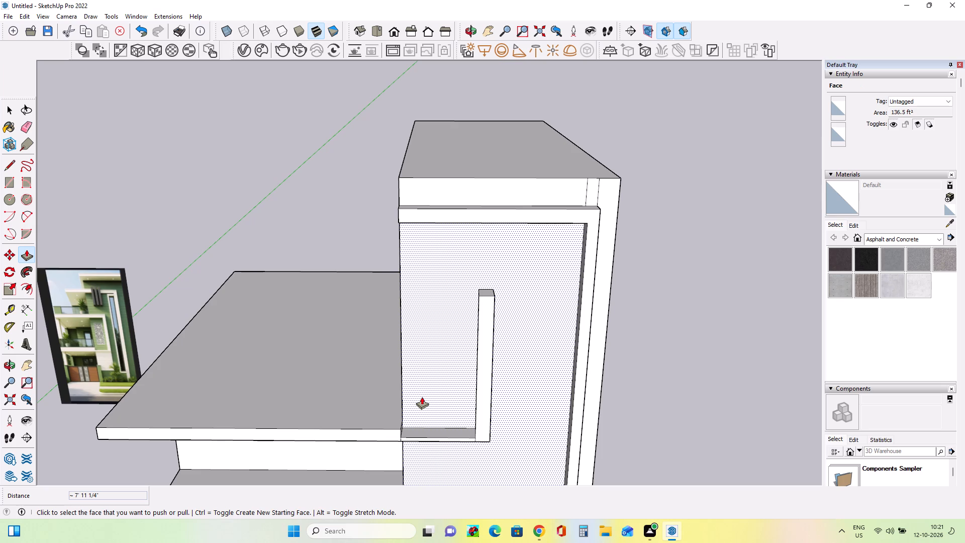
pyautogui.moveTo(493, 423); pyautogui.dragTo(524, 413, button='middle')
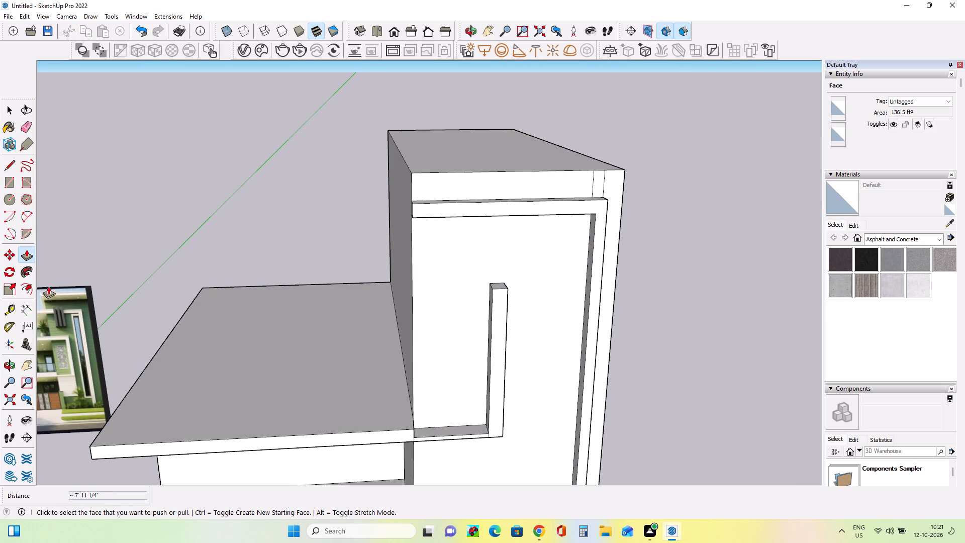
pyautogui.click(4, 180)
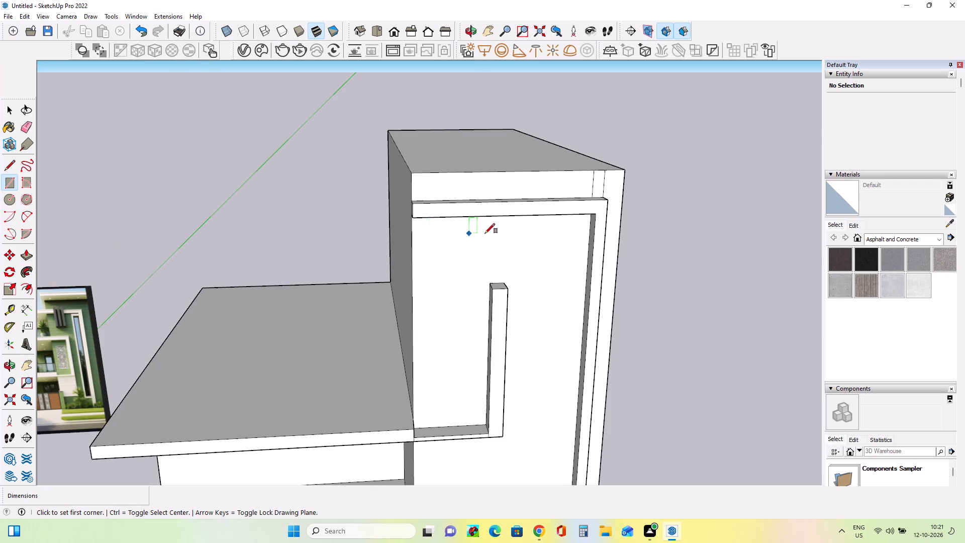
pyautogui.moveTo(485, 233); pyautogui.dragTo(485, 196, button='middle')
pyautogui.moveTo(608, 221); pyautogui.dragTo(596, 203, button='middle')
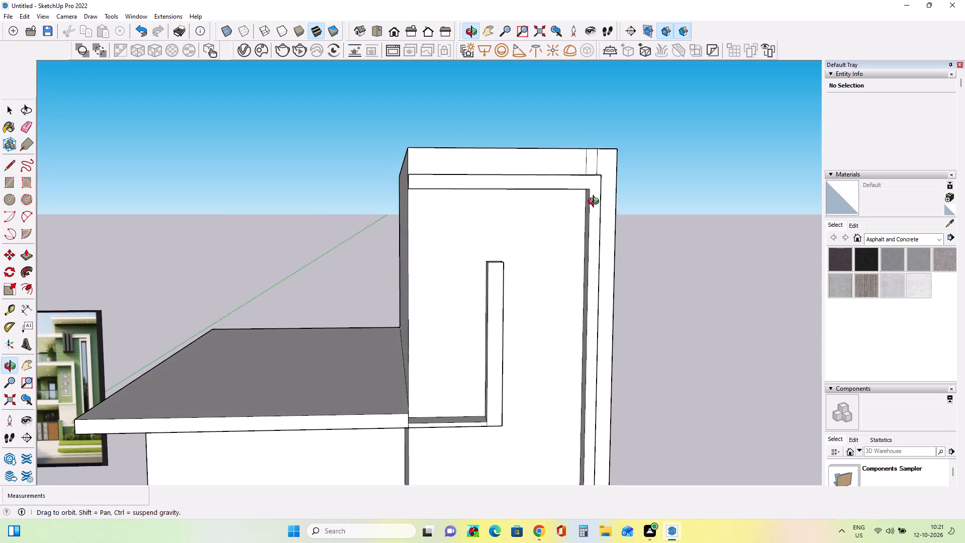
pyautogui.moveTo(596, 203); pyautogui.dragTo(596, 201, button='middle')
pyautogui.scroll(3, 576, 209)
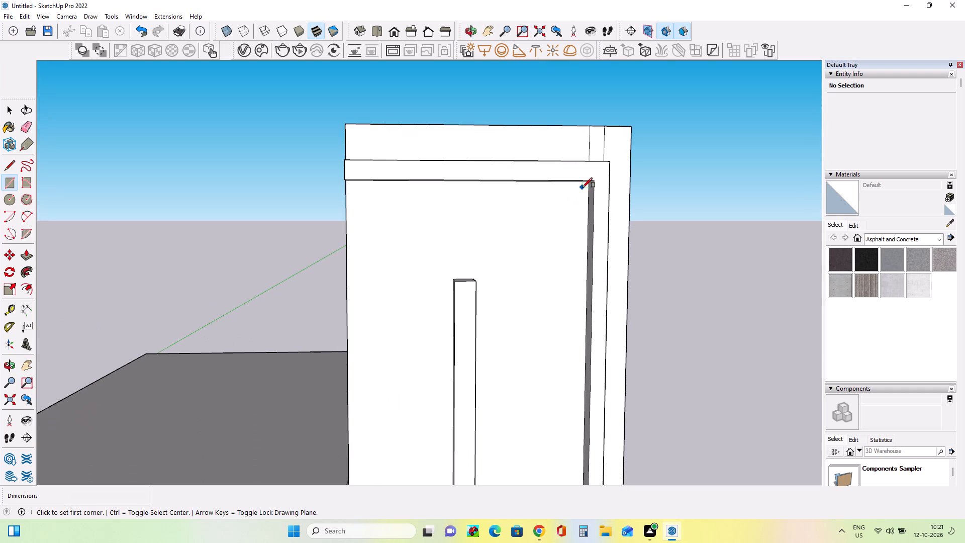
pyautogui.moveTo(598, 189); pyautogui.dragTo(599, 194, button='middle')
pyautogui.scroll(-4, 599, 194)
pyautogui.scroll(3, 590, 199)
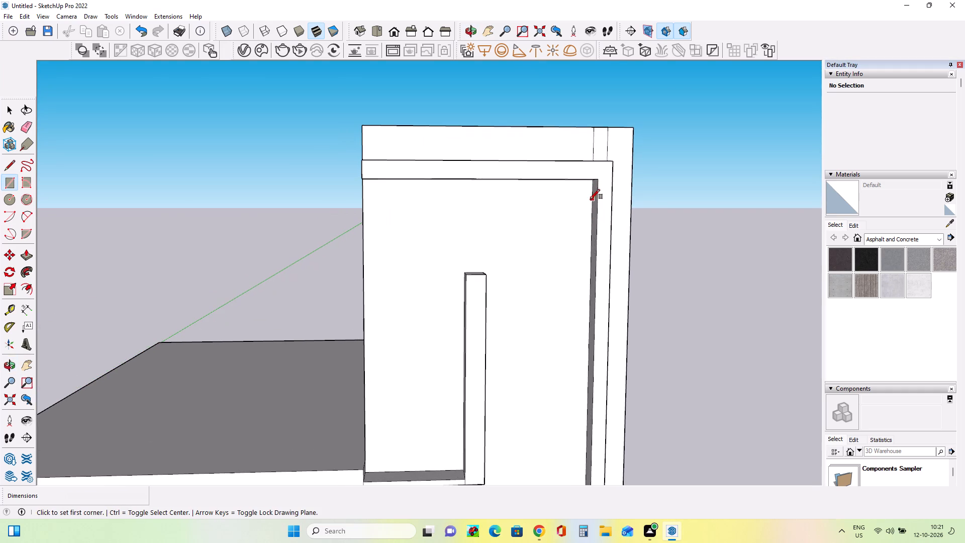
pyautogui.scroll(7, 584, 191)
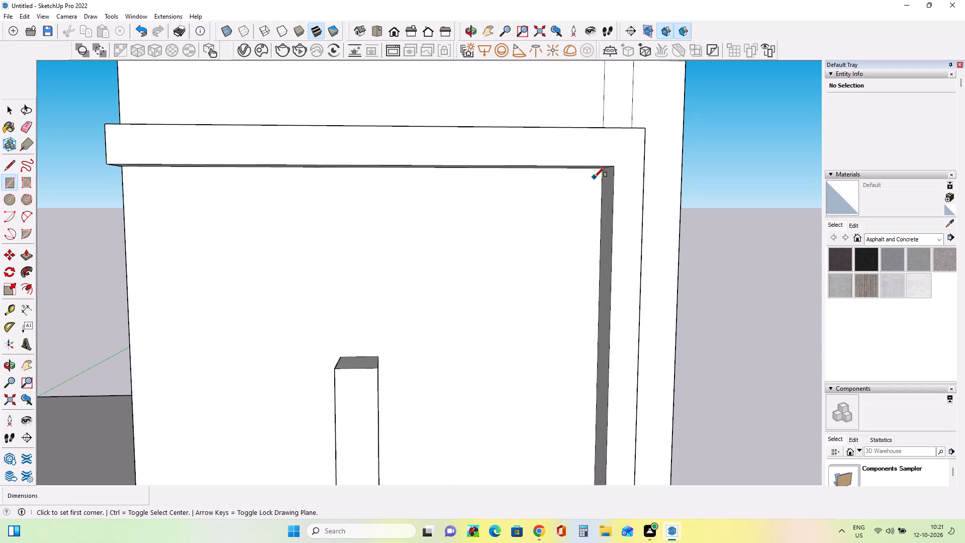
pyautogui.click(597, 174)
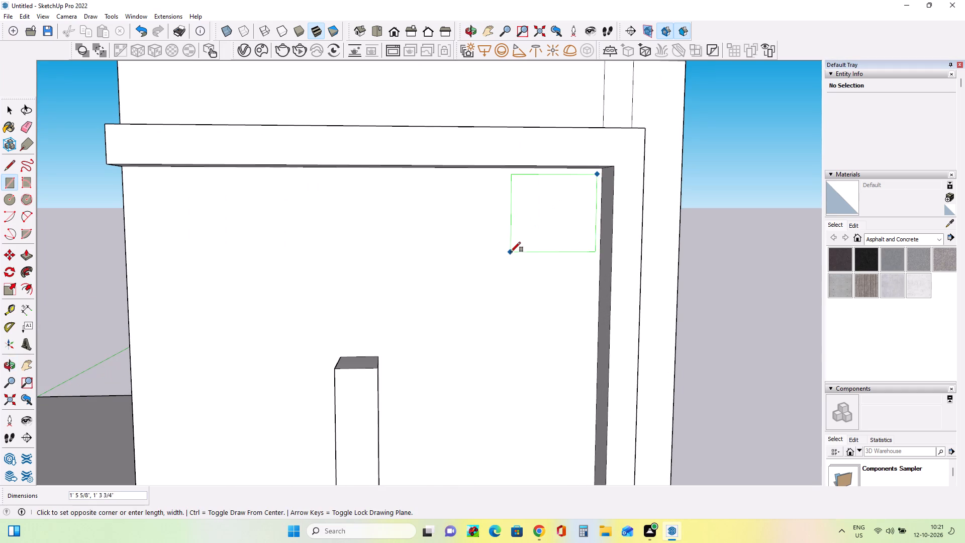
pyautogui.scroll(-18, 511, 252)
pyautogui.scroll(-5, 515, 267)
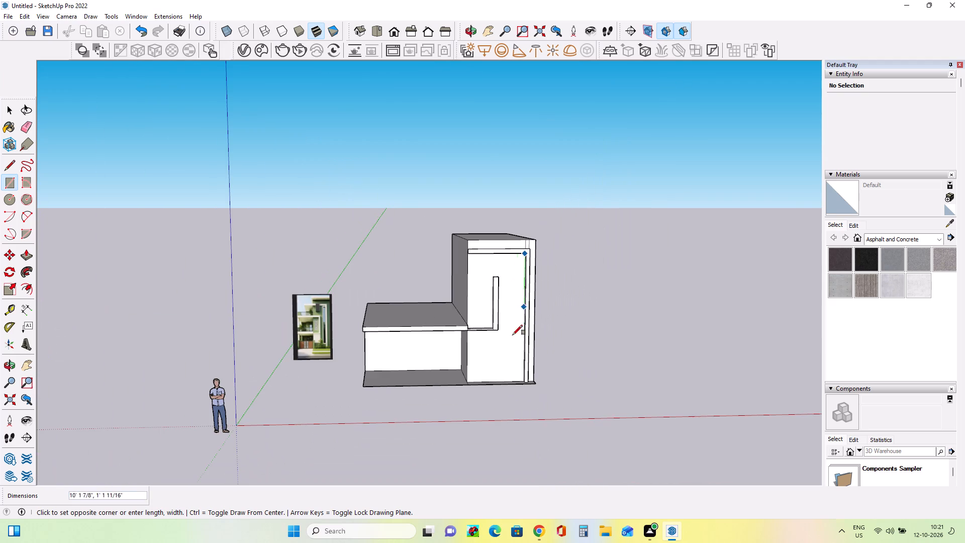
pyautogui.scroll(9, 512, 356)
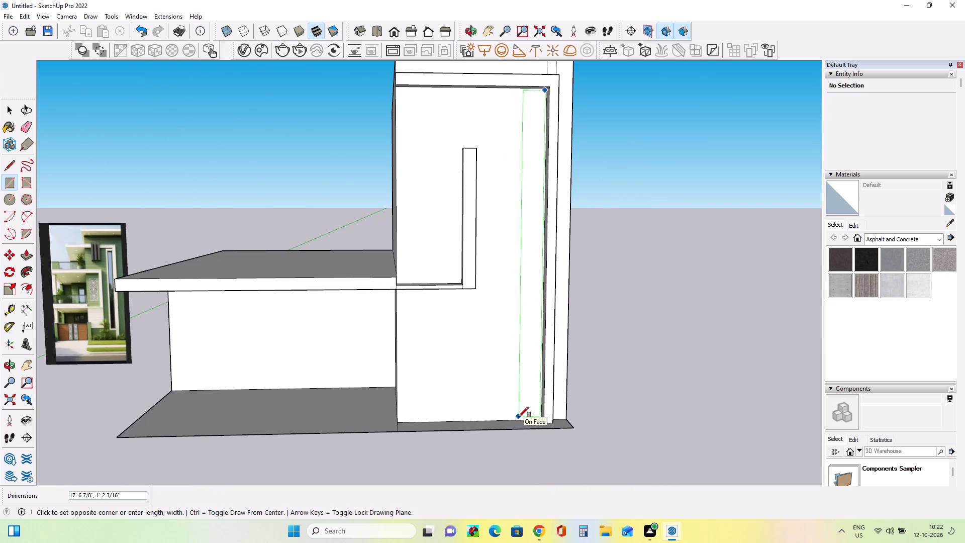
pyautogui.click(519, 380)
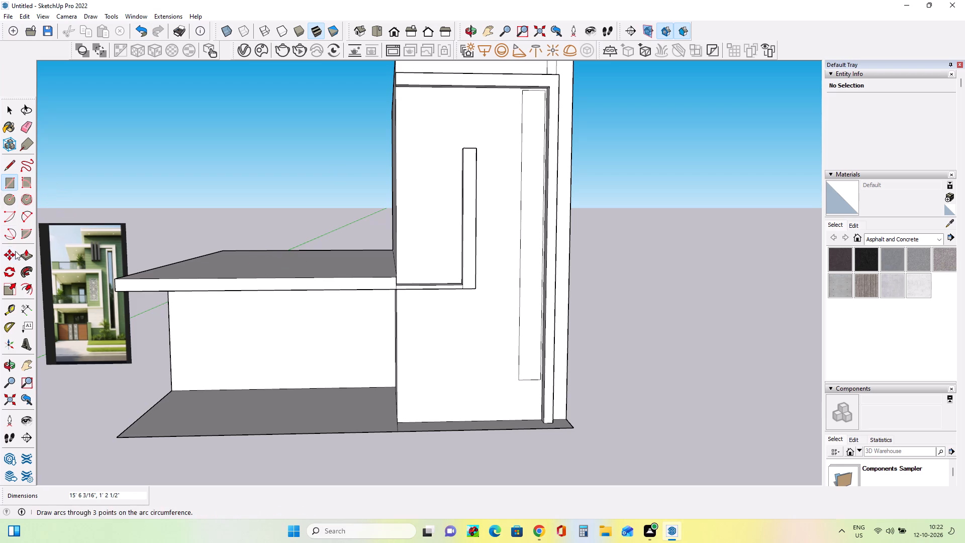
# Offset the tall narrow rectangle's outline inward about 2 3/8" to form a border.
pyautogui.click(30, 292)
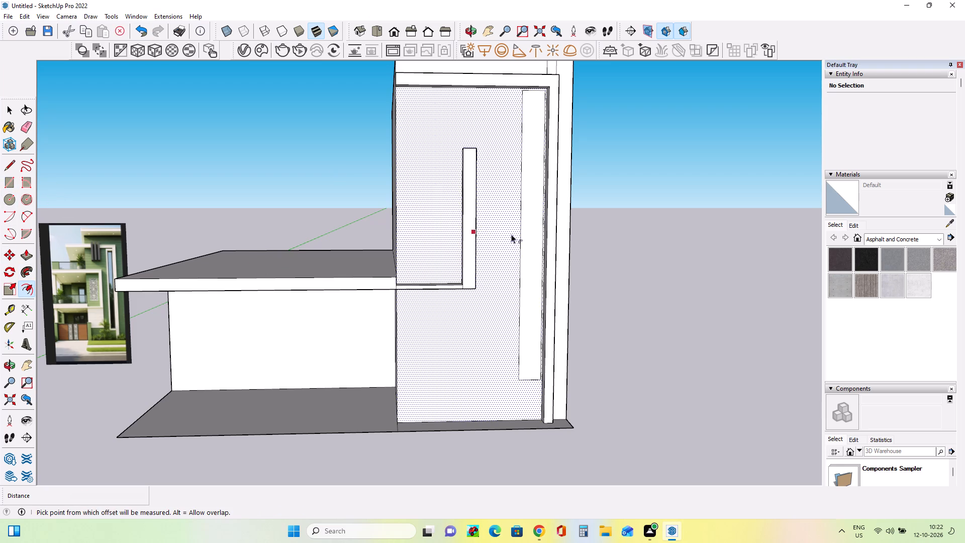
pyautogui.click(531, 241)
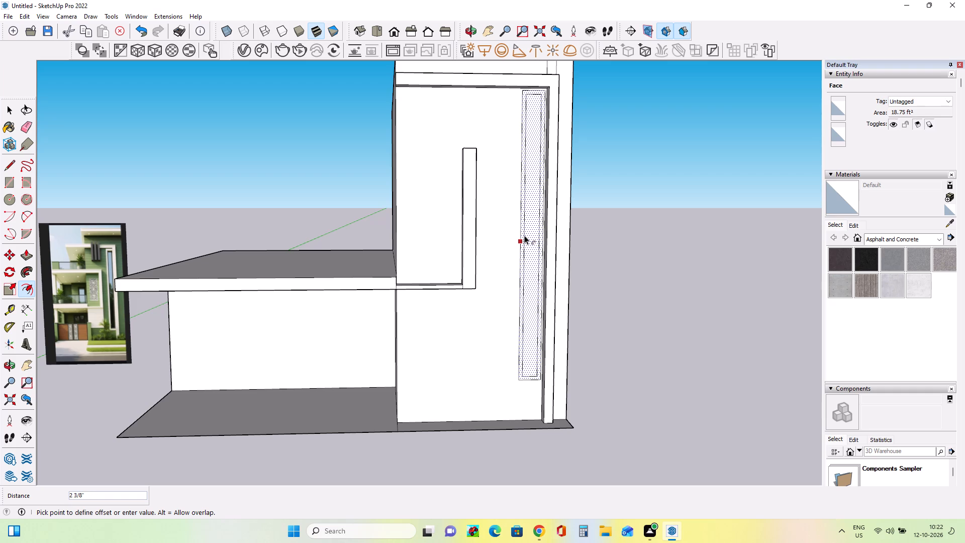
pyautogui.click(524, 235)
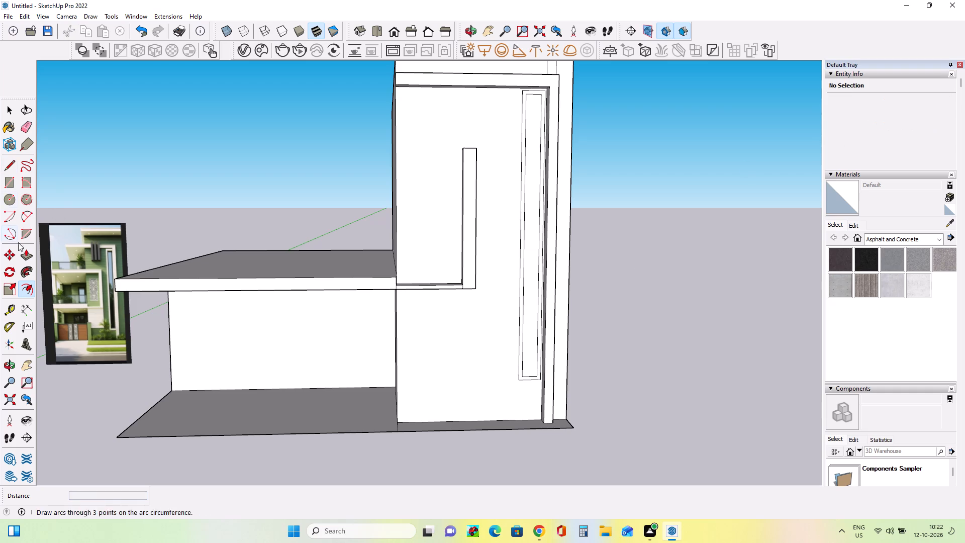
# Undo the inward border offset and the tall narrow rectangle on the tall block's front face.
pyautogui.scroll(16, 81, 276)
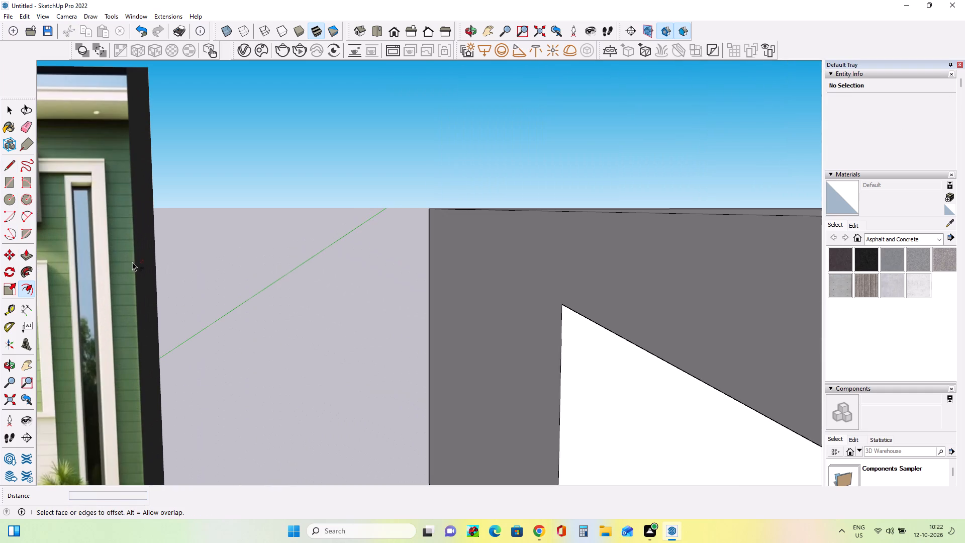
pyautogui.scroll(-15, 132, 262)
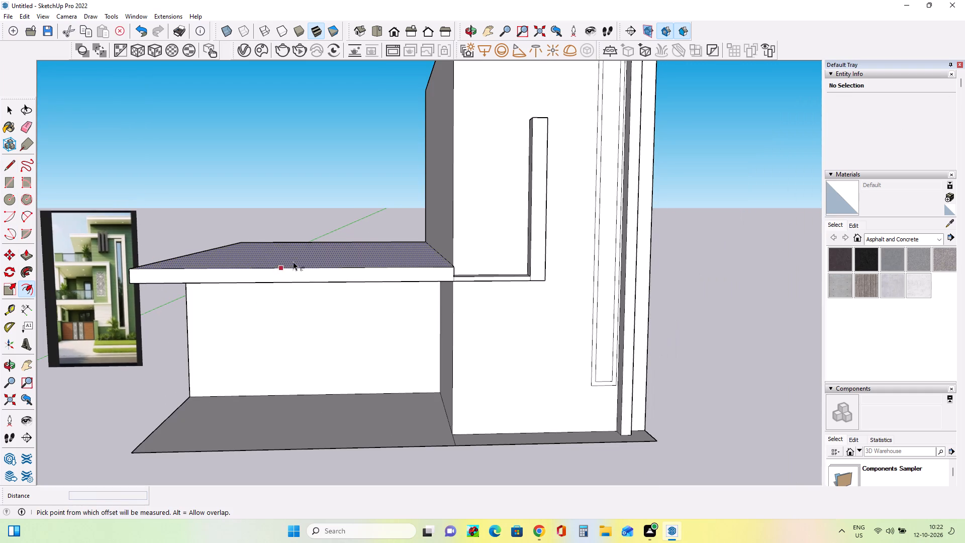
pyautogui.scroll(-5, 499, 195)
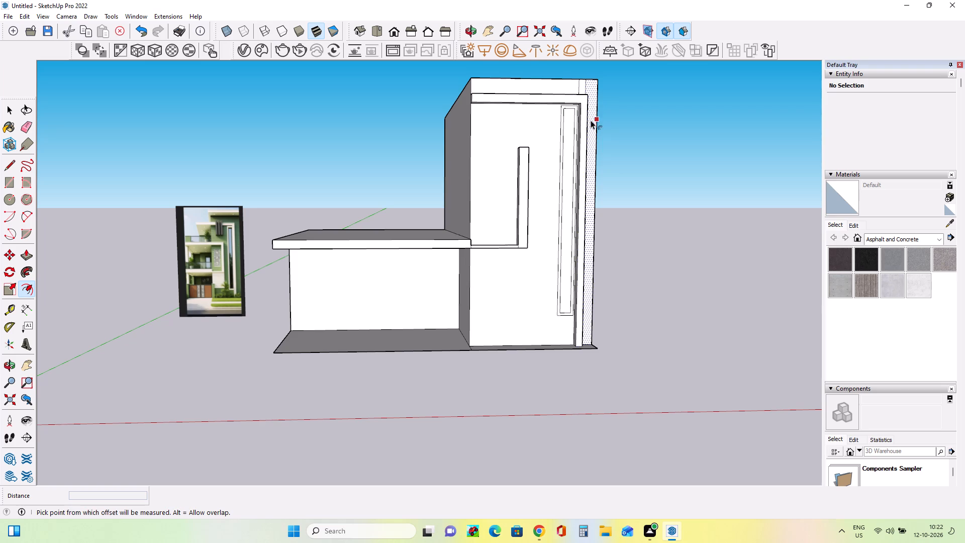
pyautogui.hotkey('ctrl', 'z')
pyautogui.hotkey('ctrl', 'z')
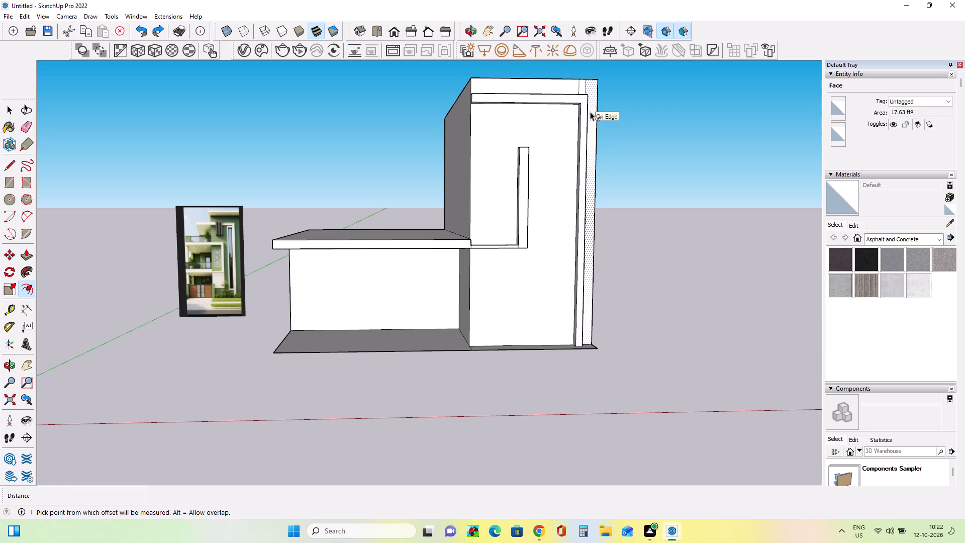
# Draw a thin horizontal rectangle about 1' 3 9/16" wide and 2 1/2" tall on the front face, against the frame's inner upper corner.
pyautogui.moveTo(588, 111); pyautogui.dragTo(571, 121, button='middle')
pyautogui.scroll(3, 571, 121)
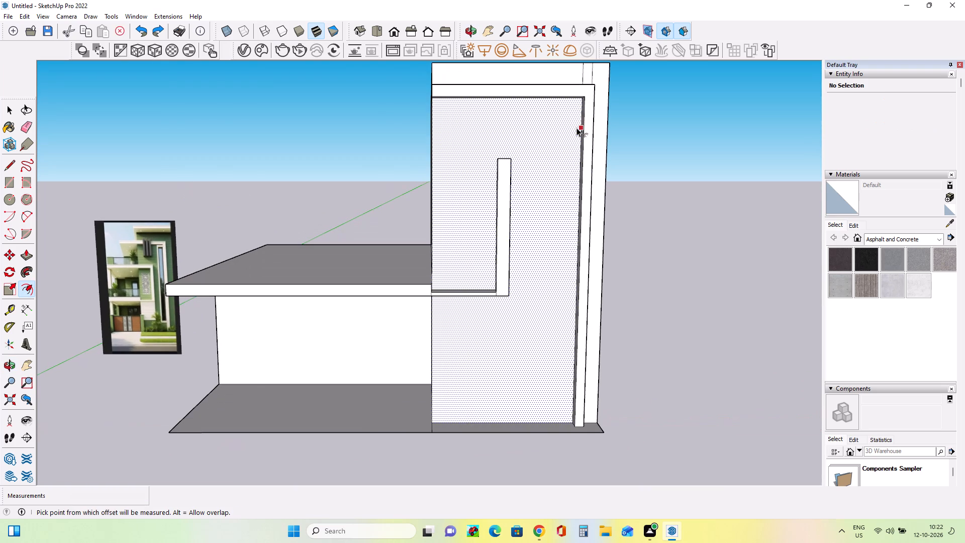
pyautogui.click(7, 184)
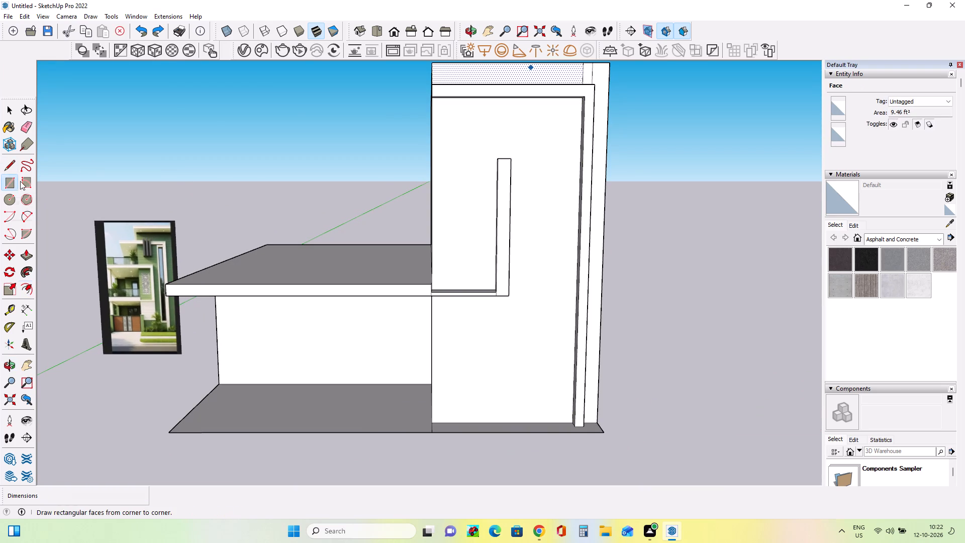
pyautogui.scroll(13, 575, 112)
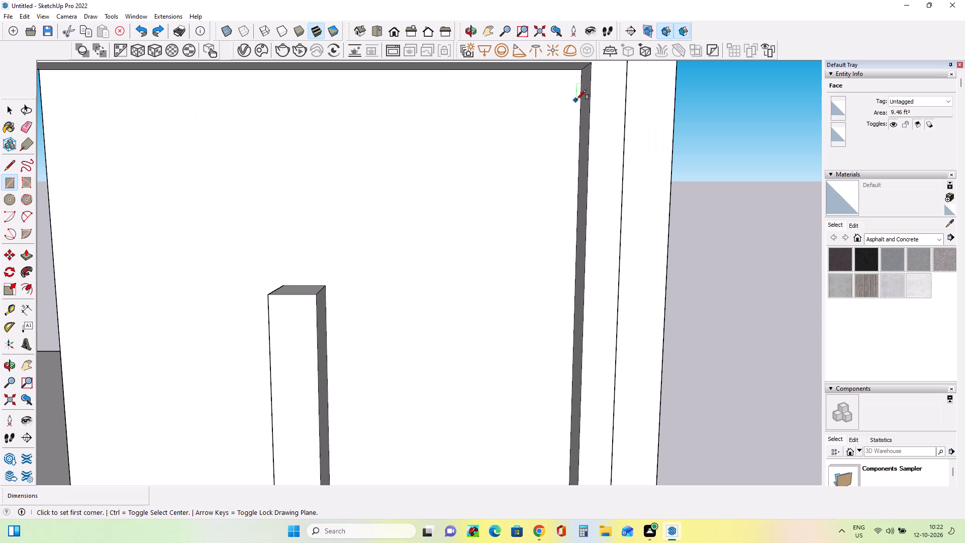
pyautogui.click(582, 88)
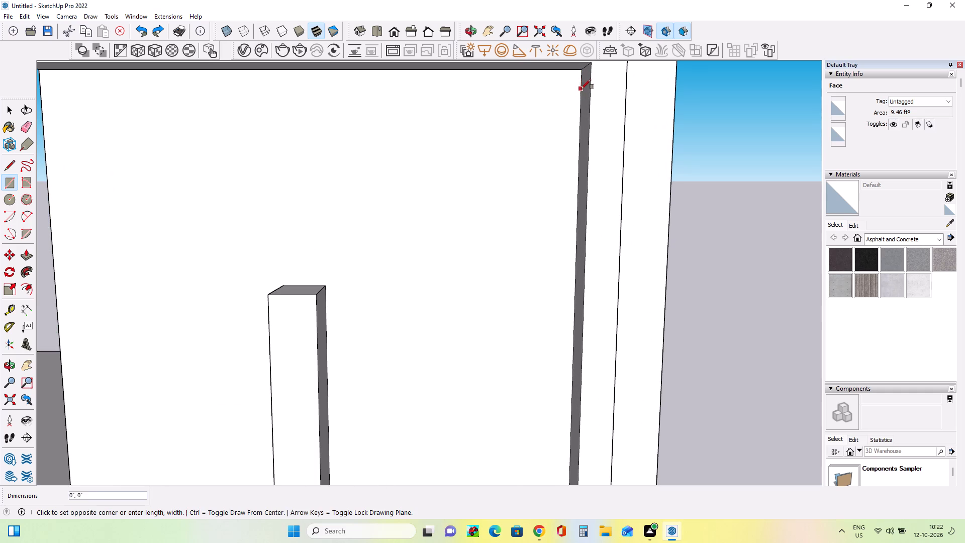
pyautogui.click(493, 102)
# Draw a narrow vertical rectangle about 4 1/2" wide and 14' 9 7/16" tall, descending from the thin strip's outer upper corner.
pyautogui.scroll(-10, 570, 109)
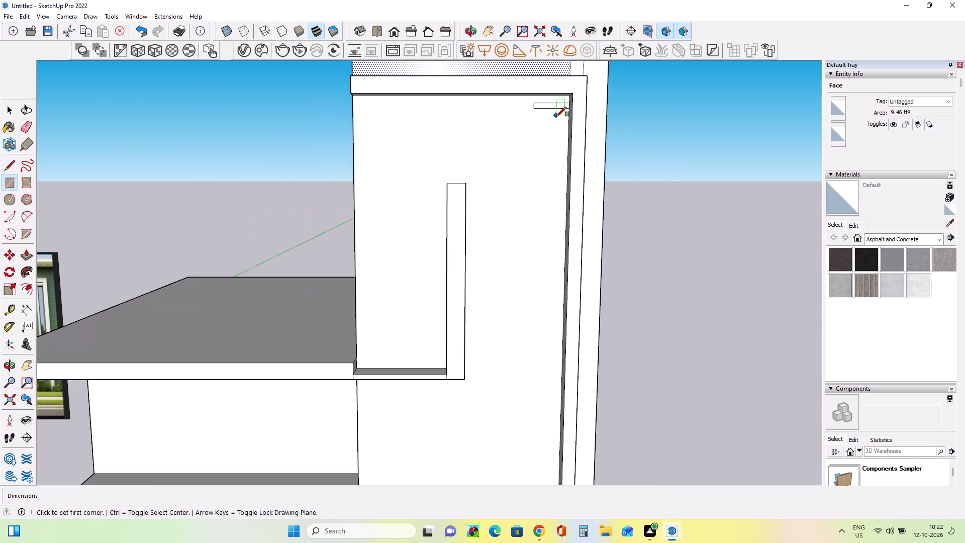
pyautogui.scroll(4, 548, 97)
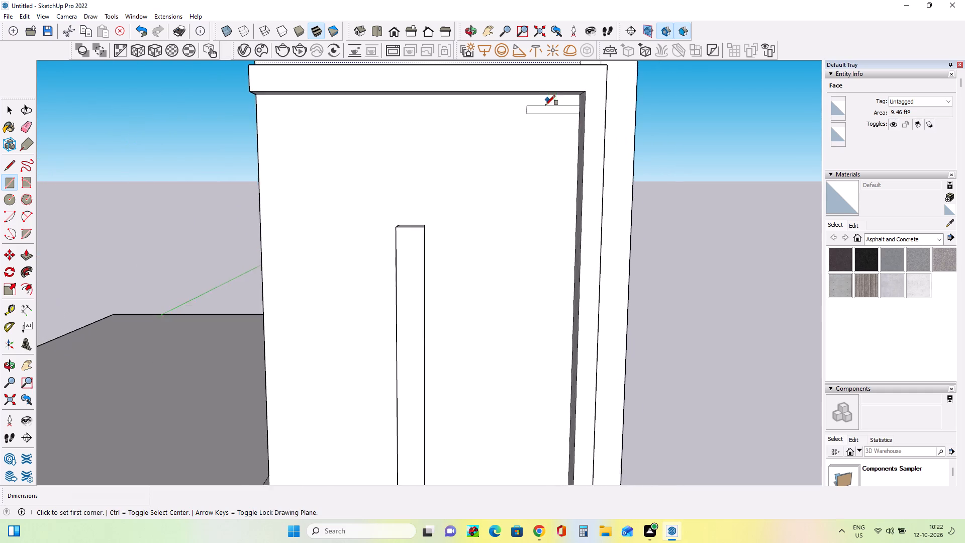
pyautogui.scroll(2, 545, 105)
pyautogui.click(541, 105)
pyautogui.scroll(-10, 516, 169)
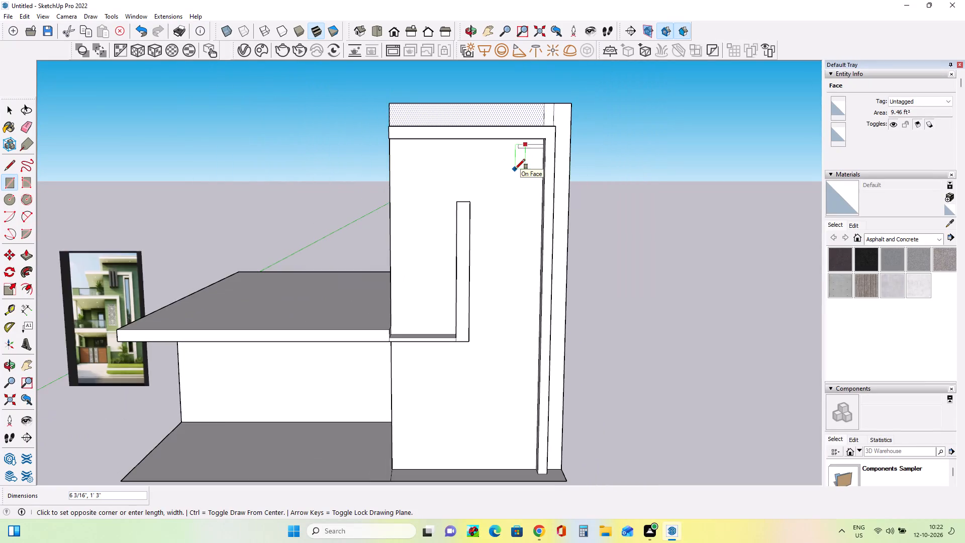
pyautogui.scroll(-3, 514, 179)
pyautogui.scroll(-5, 522, 302)
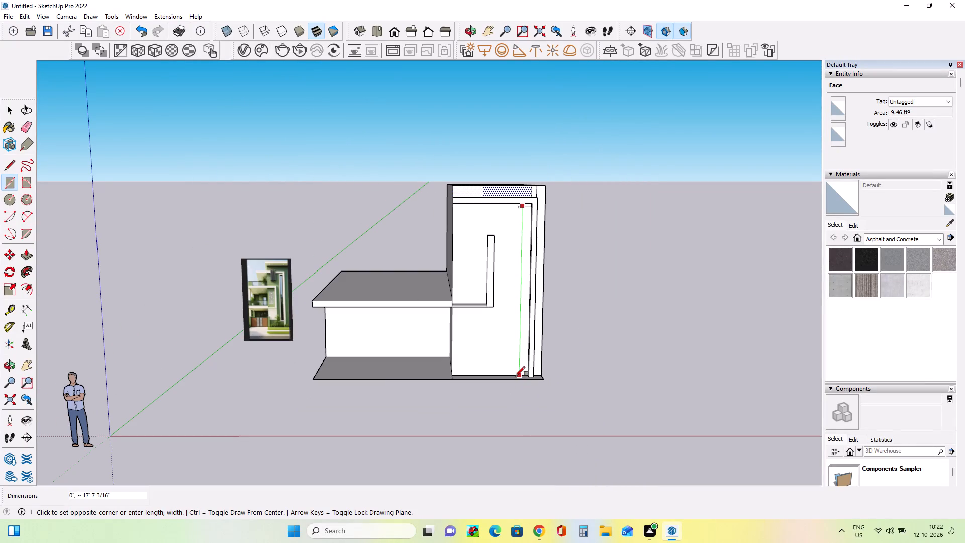
pyautogui.scroll(5, 515, 376)
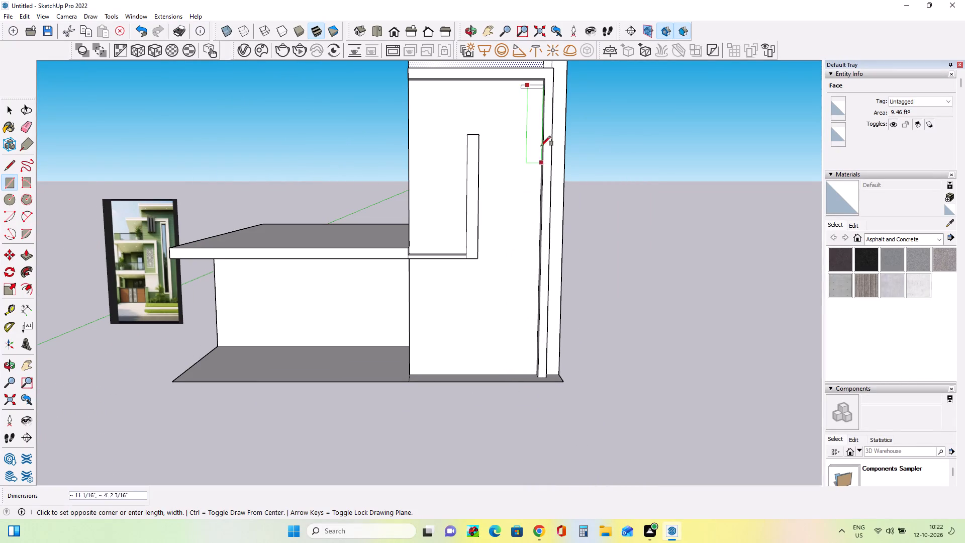
pyautogui.scroll(12, 520, 88)
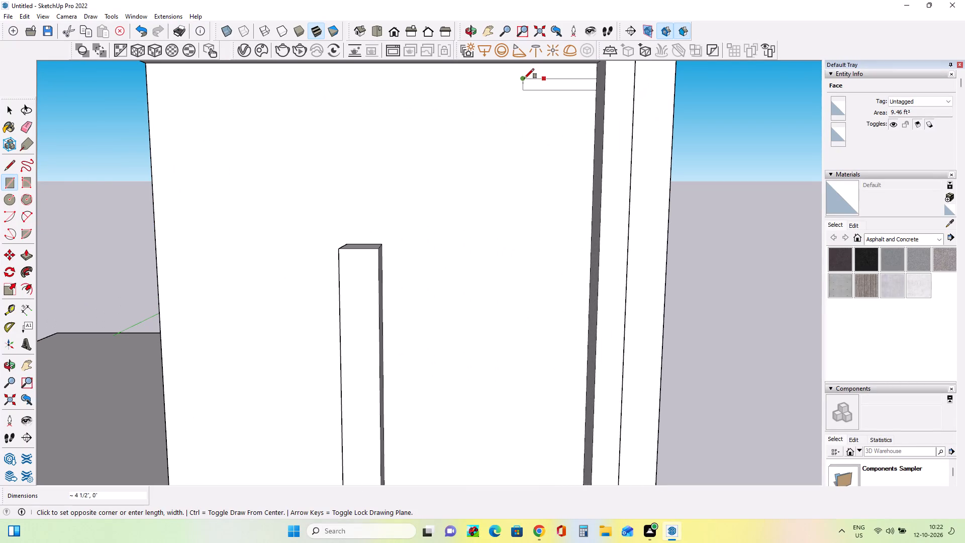
pyautogui.click(524, 78)
pyautogui.scroll(-12, 523, 249)
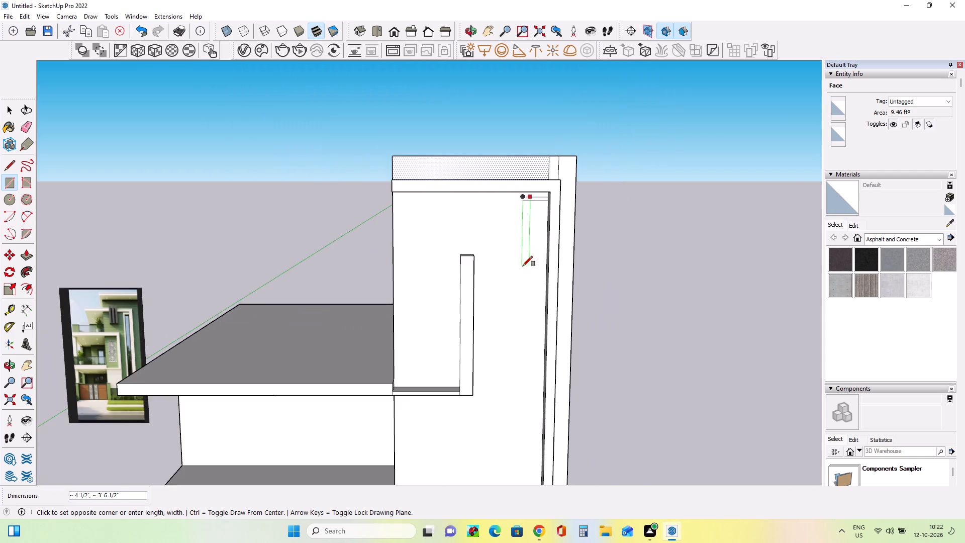
pyautogui.scroll(-2, 523, 266)
pyautogui.scroll(4, 525, 480)
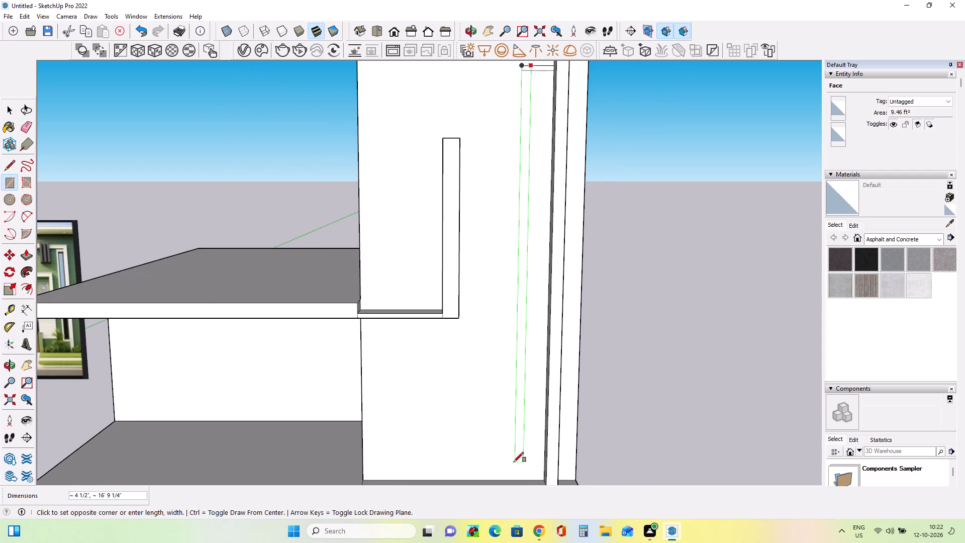
pyautogui.click(514, 418)
# Draw a rectangle about 1' 3 9/16" by 3 9/16" from the strip's outer upper corner to the frame's vertical band.
pyautogui.moveTo(539, 359); pyautogui.dragTo(550, 397, button='middle')
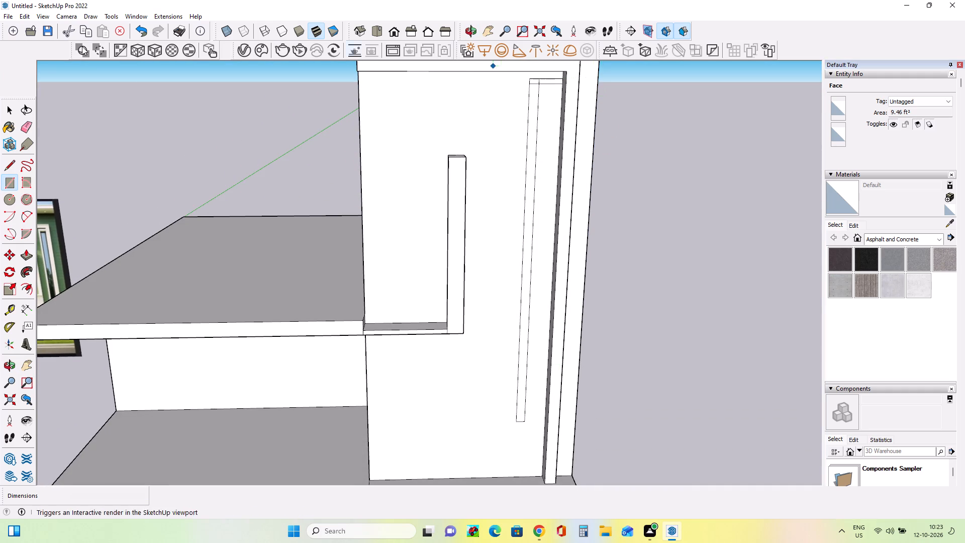
pyautogui.click(10, 184)
pyautogui.scroll(2, 567, 73)
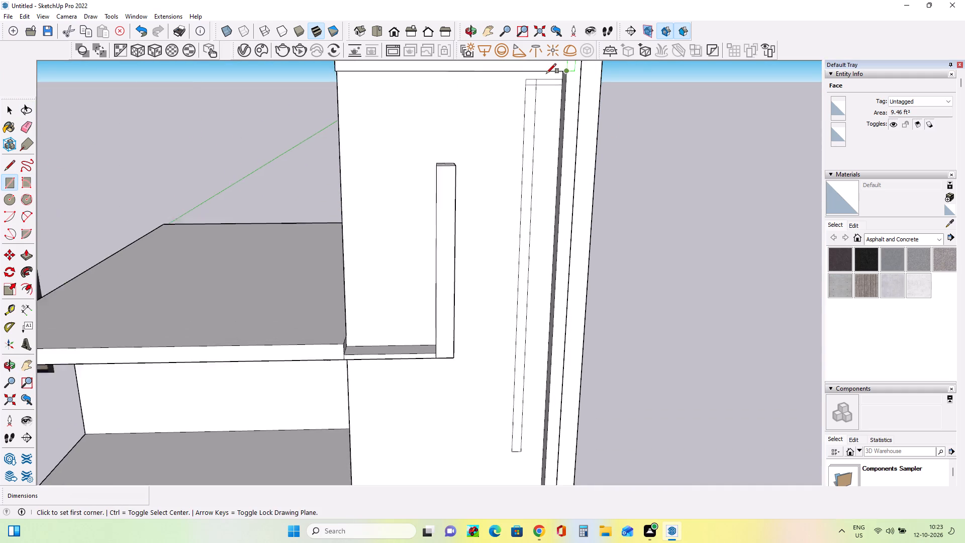
pyautogui.scroll(4, 546, 73)
pyautogui.click(520, 78)
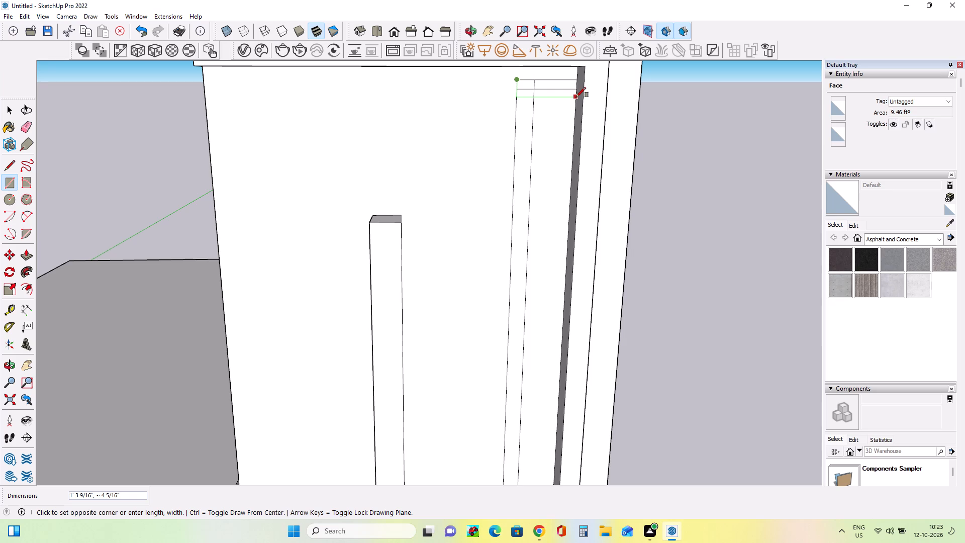
pyautogui.scroll(9, 576, 97)
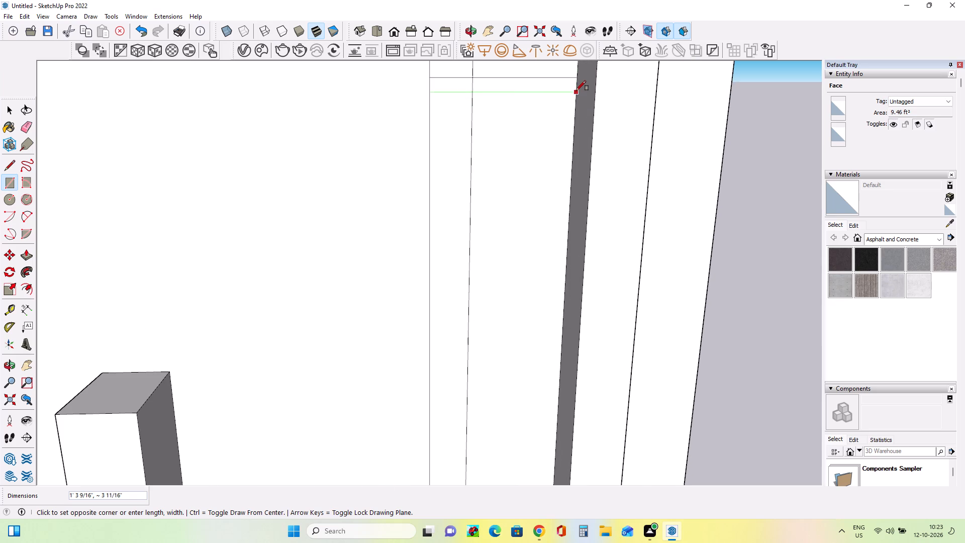
pyautogui.click(576, 90)
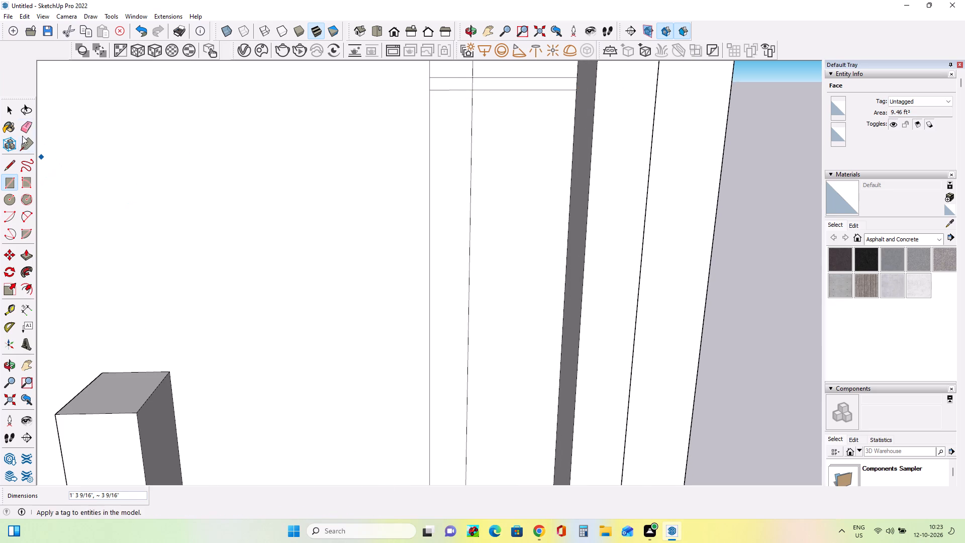
# Erase the leftover inner lines at the corner so the horizontal and vertical strips form one inverted L-shaped face.
pyautogui.click(24, 128)
pyautogui.moveTo(539, 77); pyautogui.dragTo(539, 82)
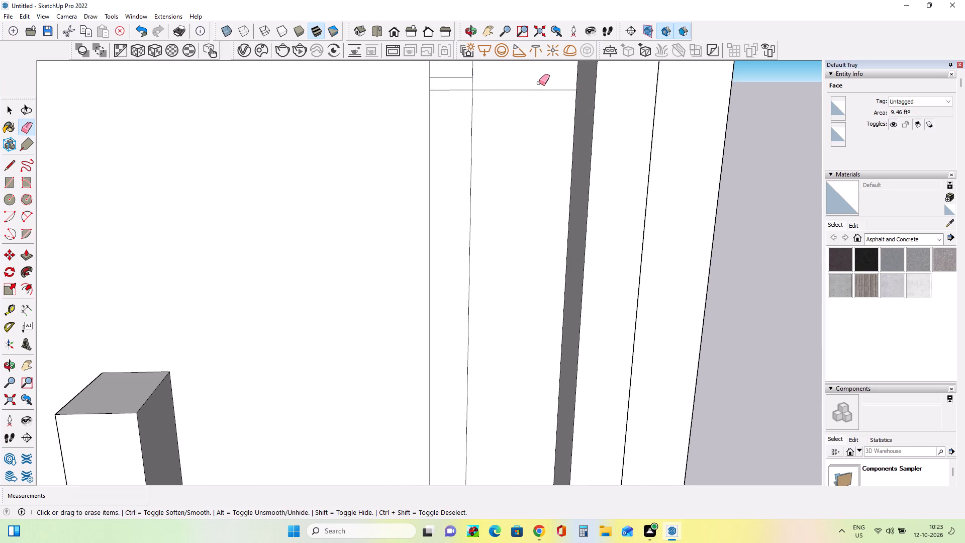
pyautogui.moveTo(465, 74); pyautogui.dragTo(464, 81)
pyautogui.scroll(-7, 515, 103)
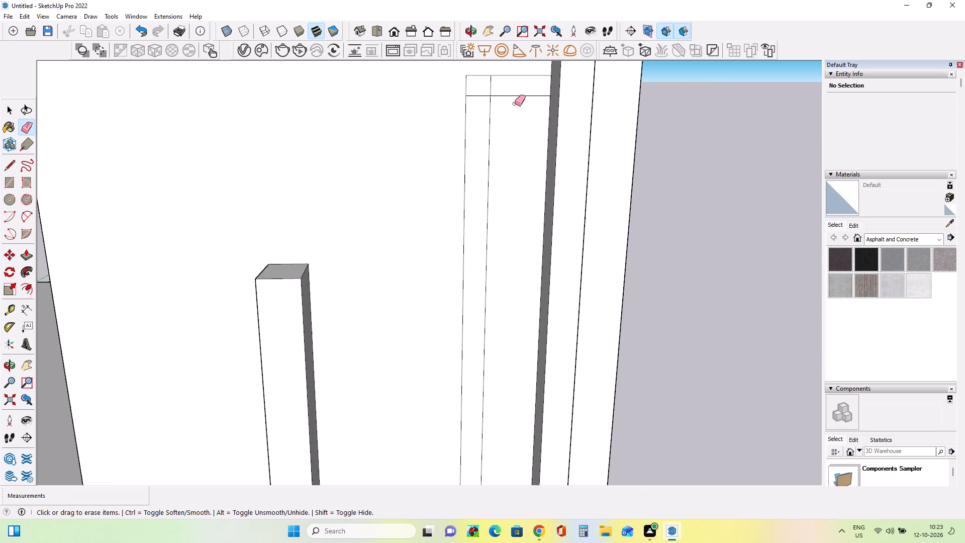
pyautogui.moveTo(492, 85); pyautogui.dragTo(500, 85)
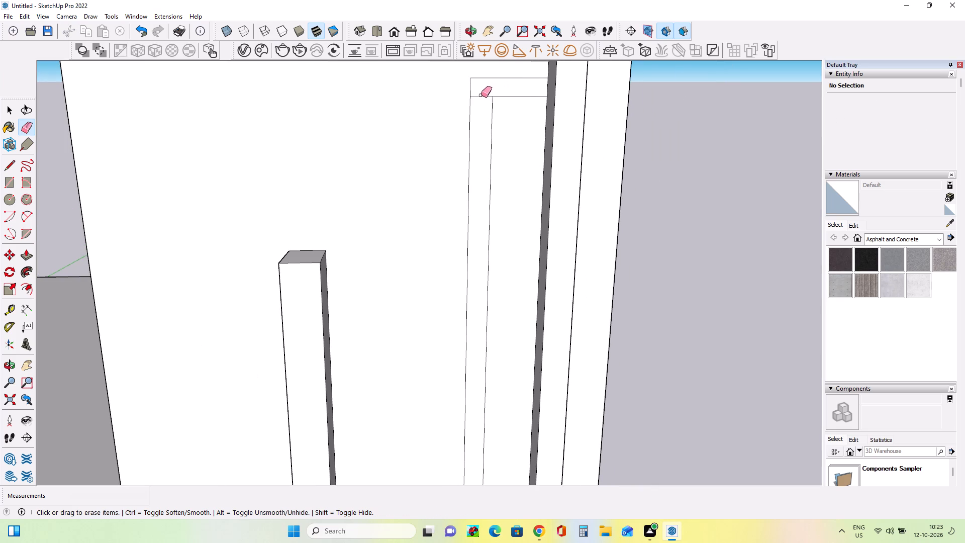
pyautogui.moveTo(481, 95); pyautogui.dragTo(480, 104)
pyautogui.scroll(-11, 492, 99)
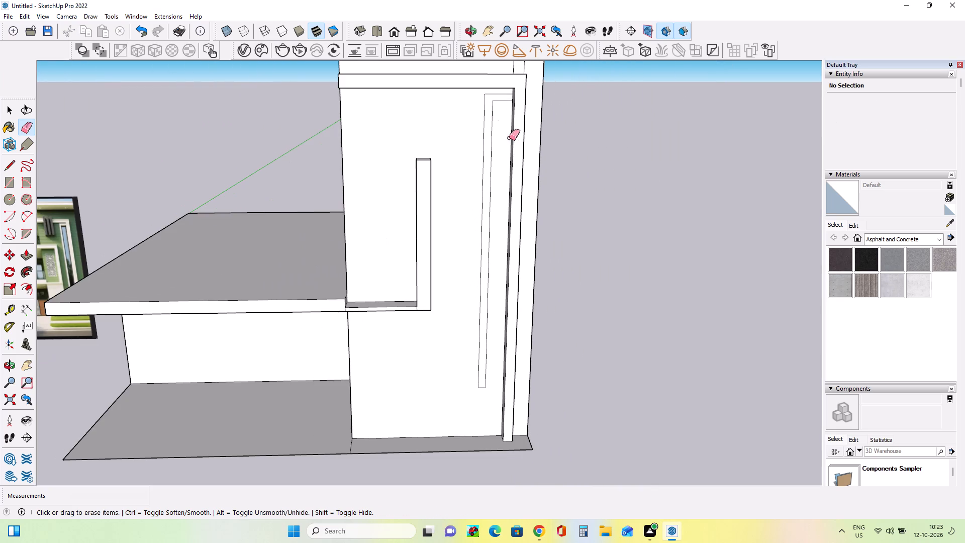
# Push/Pull the inverted L-shaped face out 7 1/4", flush with the surrounding frame band.
pyautogui.click(23, 255)
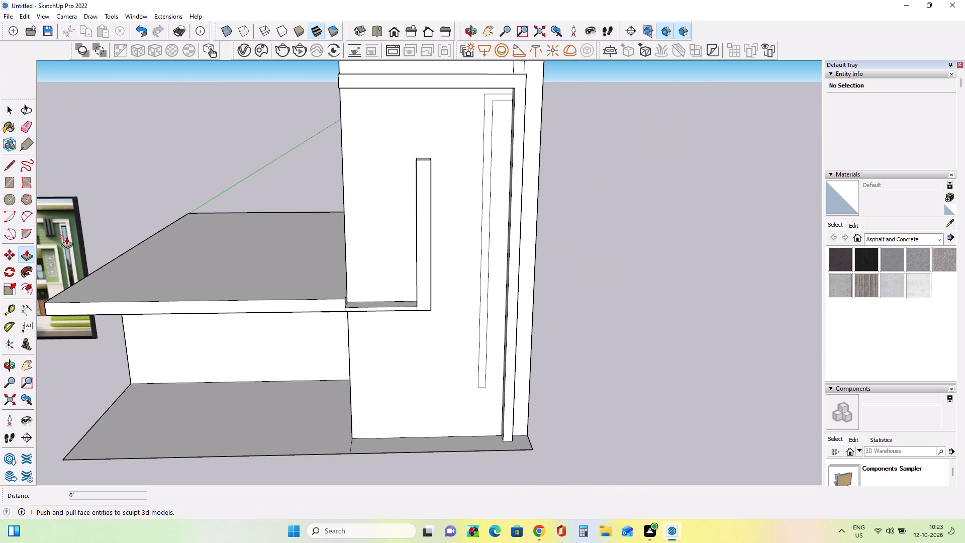
pyautogui.click(491, 99)
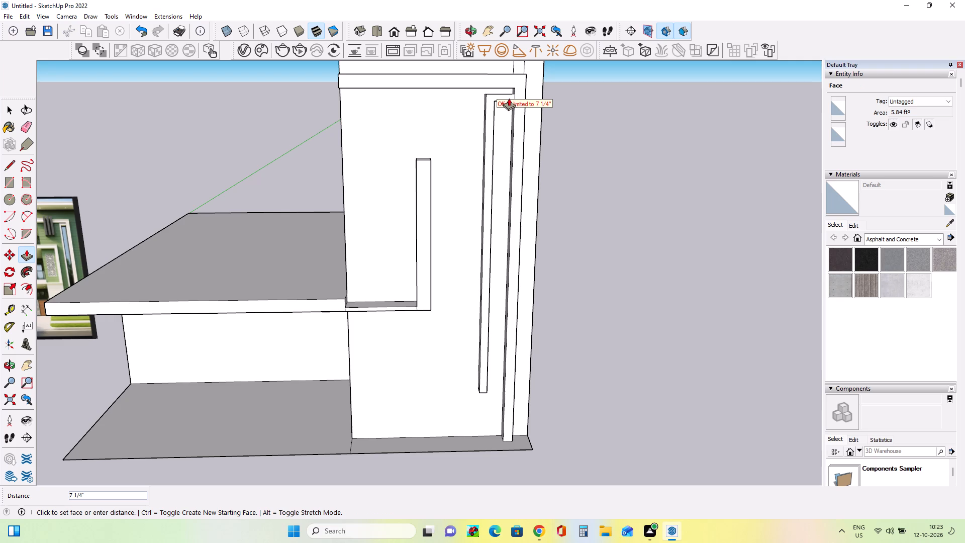
pyautogui.click(529, 89)
# Draw a rectangle 7 1/4" by about 2 1/8" at the lower end of the L-shaped band's inner side face.
pyautogui.moveTo(521, 174); pyautogui.dragTo(519, 171, button='middle')
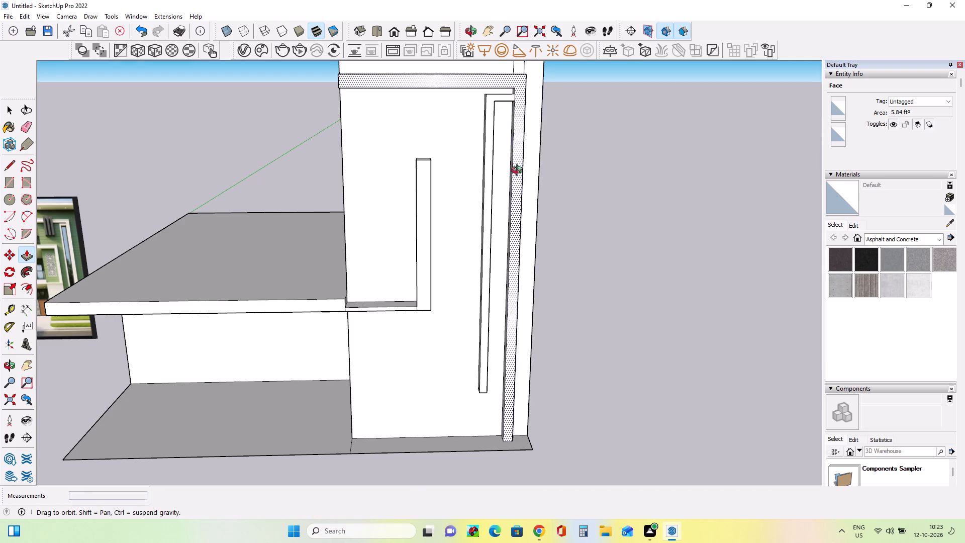
pyautogui.moveTo(519, 171); pyautogui.dragTo(436, 155, button='middle')
pyautogui.scroll(9, 144, 301)
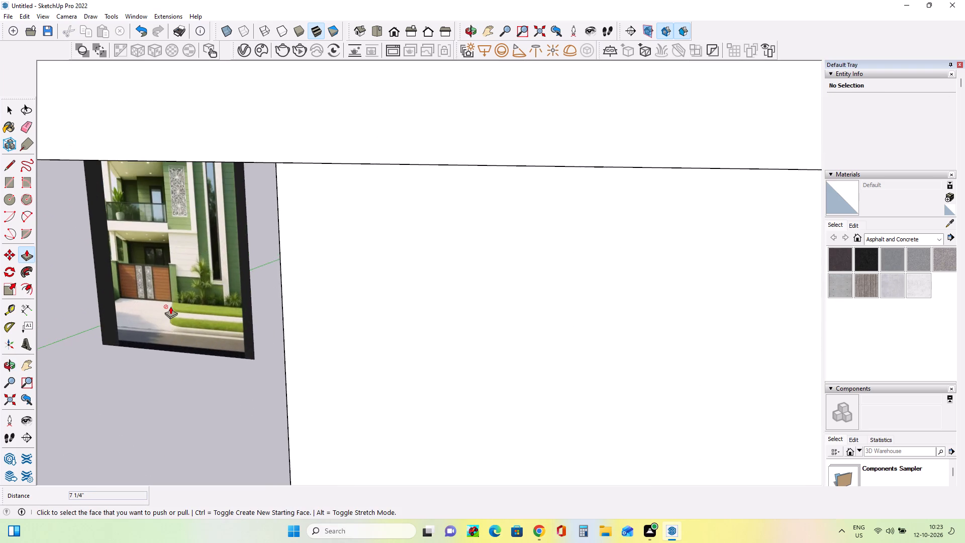
pyautogui.scroll(-14, 170, 306)
pyautogui.scroll(5, 366, 337)
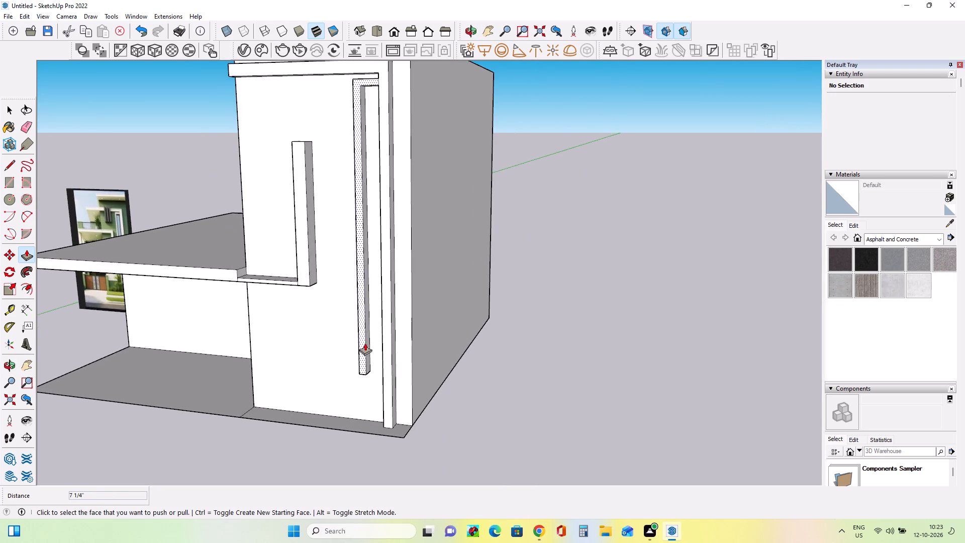
pyautogui.moveTo(367, 349); pyautogui.dragTo(430, 335, button='middle')
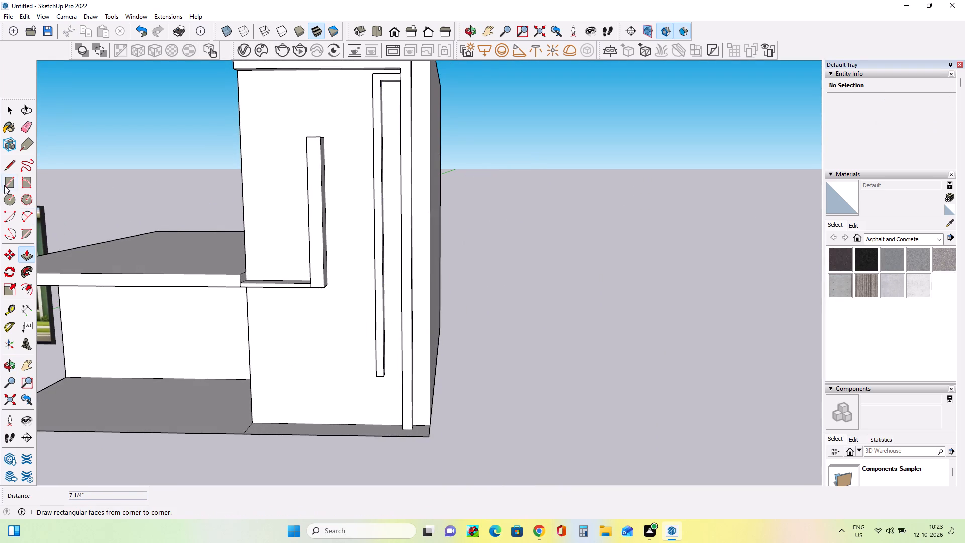
pyautogui.click(8, 186)
pyautogui.moveTo(402, 327); pyautogui.dragTo(349, 318, button='middle')
pyautogui.scroll(15, 381, 371)
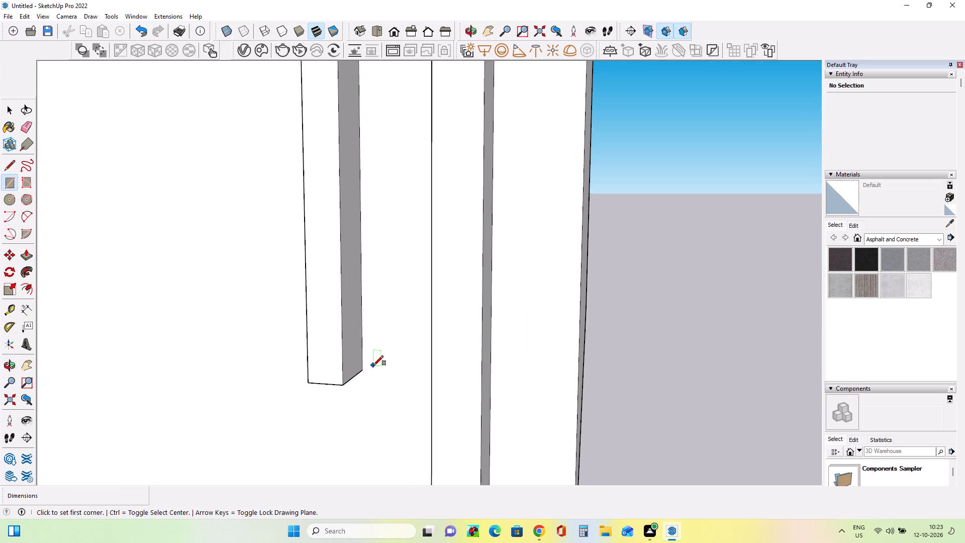
pyautogui.click(343, 384)
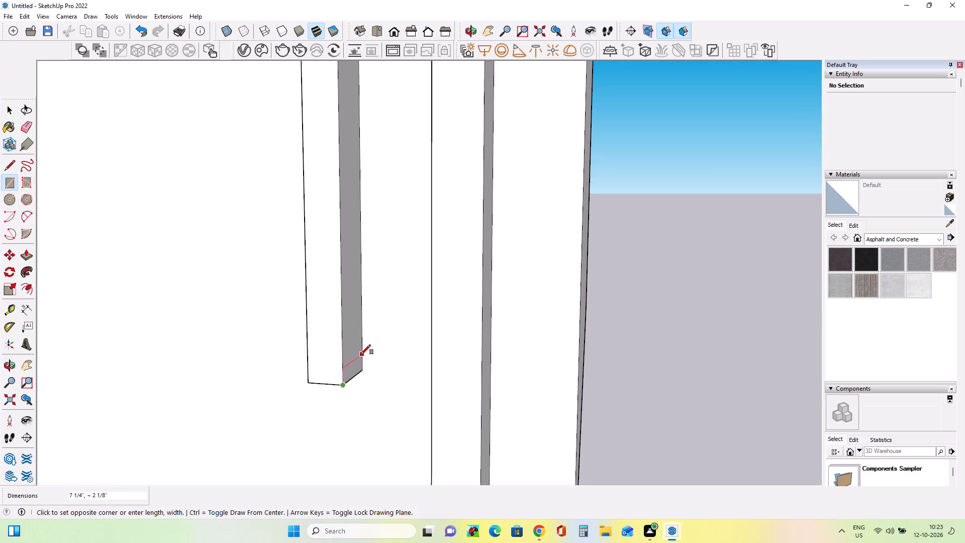
pyautogui.click(361, 354)
pyautogui.moveTo(372, 360); pyautogui.dragTo(369, 333, button='middle')
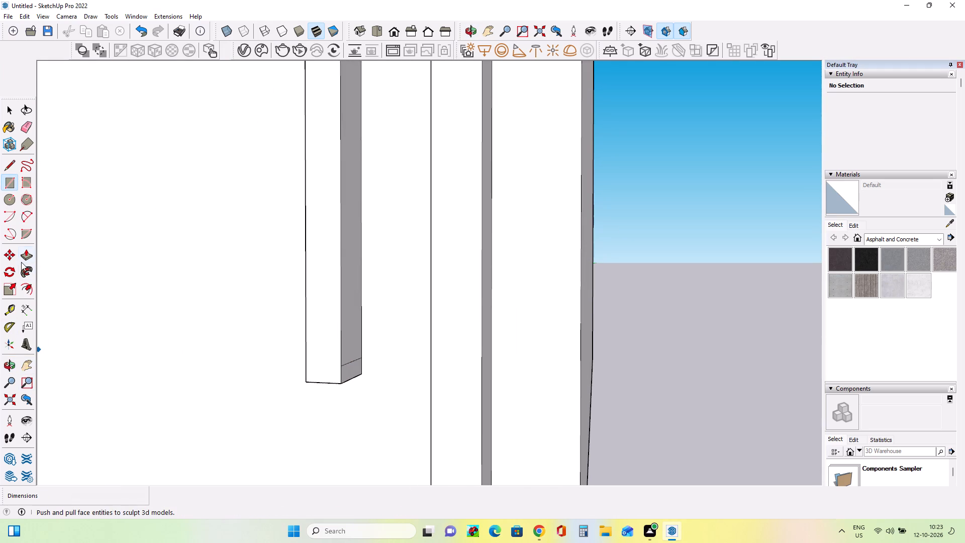
# Push/Pull the small rectangle at the L-shaped band's lower end about 11 1/16" across to the tall vertical frame band.
pyautogui.click(26, 259)
pyautogui.click(351, 369)
pyautogui.moveTo(449, 367); pyautogui.dragTo(478, 361, button='middle')
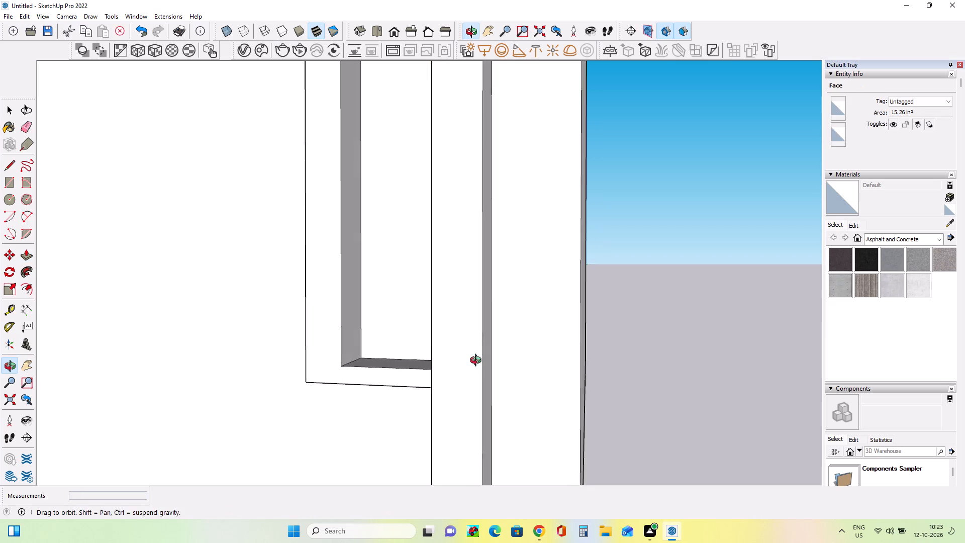
pyautogui.moveTo(478, 361); pyautogui.dragTo(472, 362, button='middle')
pyautogui.middleClick(495, 358)
pyautogui.moveTo(503, 355); pyautogui.dragTo(549, 341, button='middle')
pyautogui.click(452, 370)
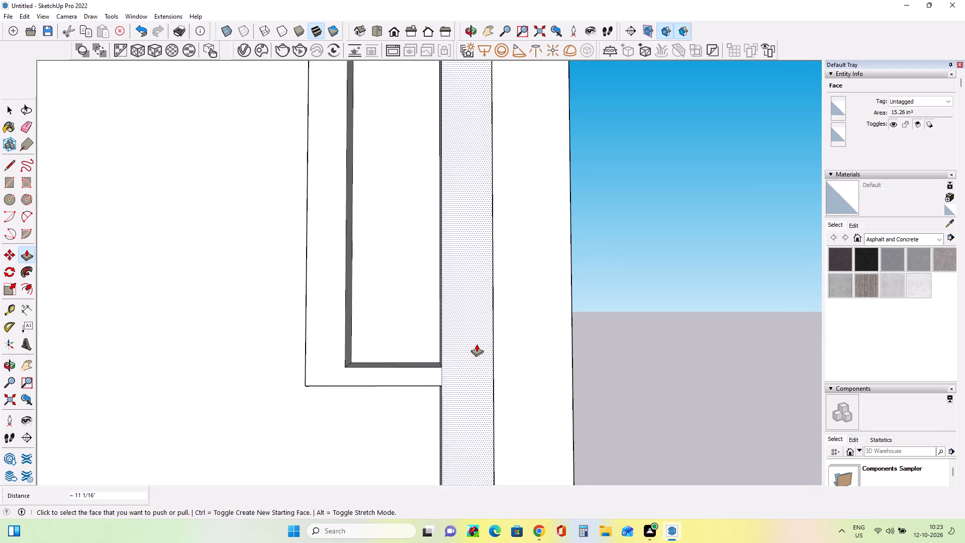
# Push/Pull the underside of the window frame's bottom strip down 1 1/2" to thicken it.
pyautogui.scroll(-15, 476, 344)
pyautogui.moveTo(477, 357); pyautogui.dragTo(481, 386, button='middle')
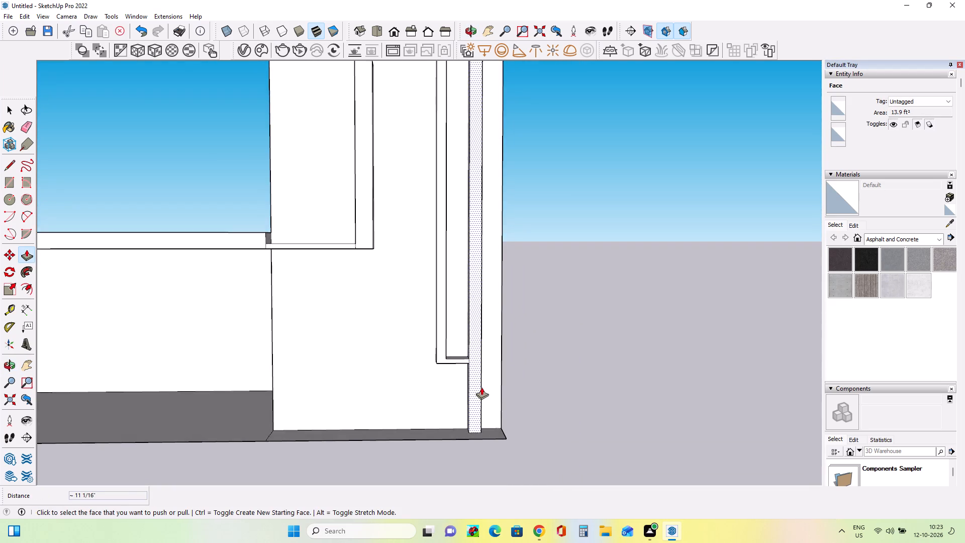
pyautogui.scroll(-5, 481, 387)
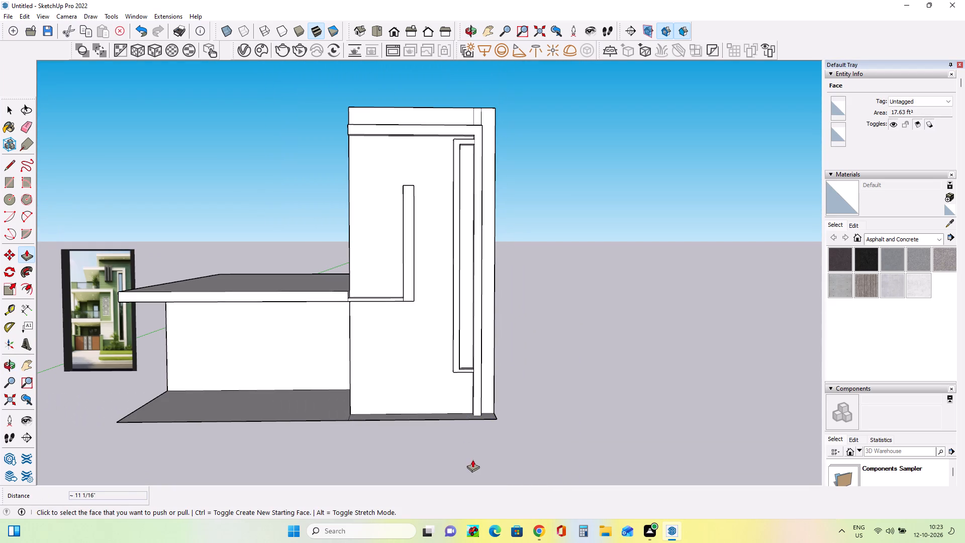
pyautogui.scroll(8, 473, 374)
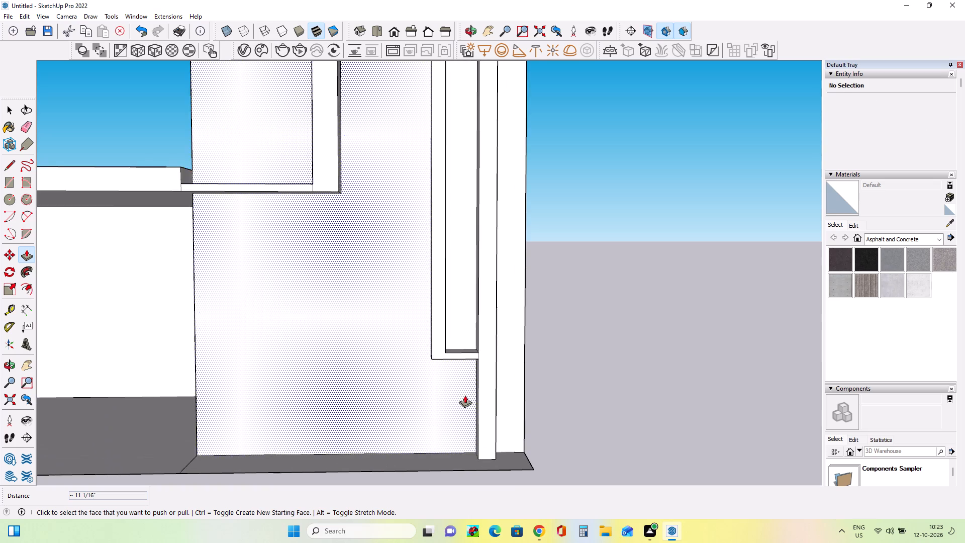
pyautogui.scroll(1, 473, 392)
pyautogui.moveTo(475, 391); pyautogui.dragTo(505, 271, button='middle')
pyautogui.click(467, 344)
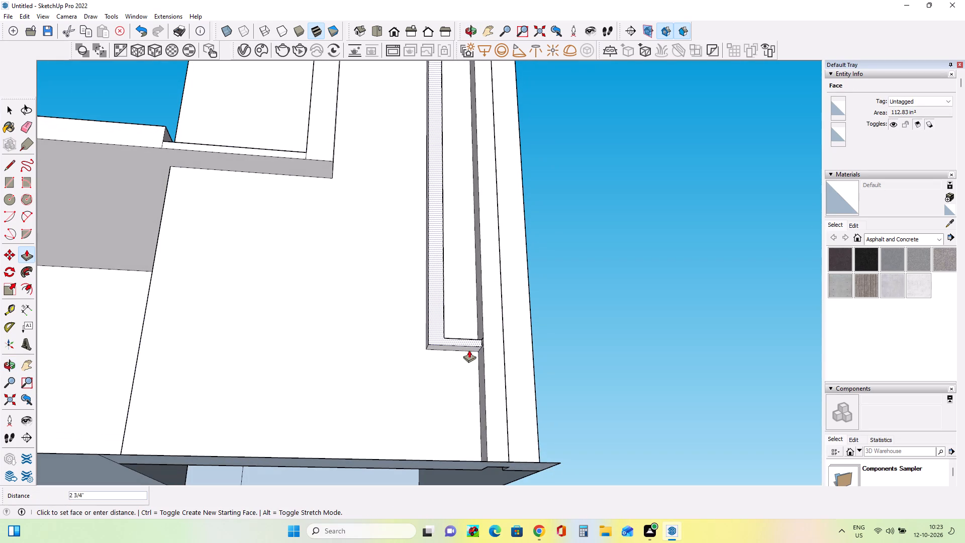
pyautogui.press('Escape')
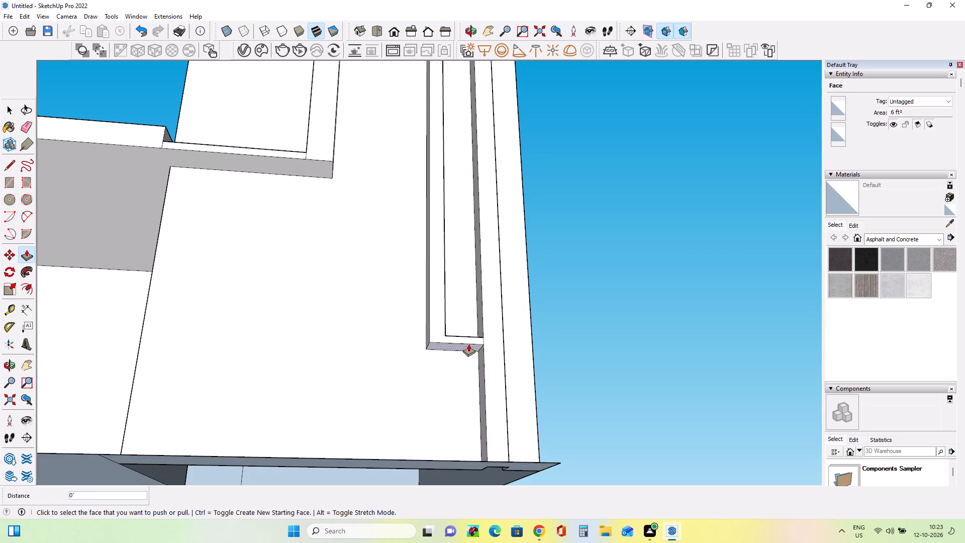
pyautogui.click(450, 347)
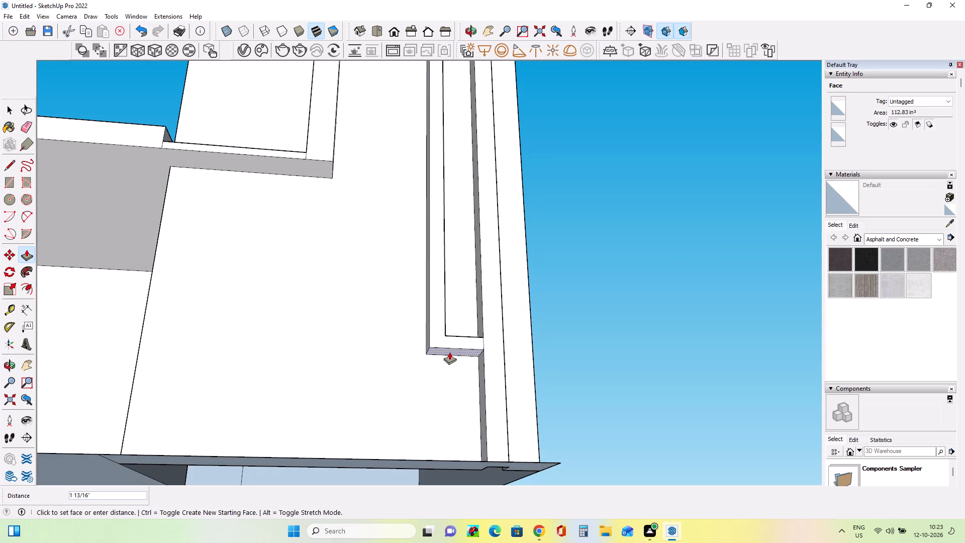
pyautogui.click(449, 352)
# Push/Pull the underside of the window frame's bottom strip down a further 5/8".
pyautogui.moveTo(536, 364); pyautogui.dragTo(422, 461, button='middle')
pyautogui.scroll(-4, 430, 300)
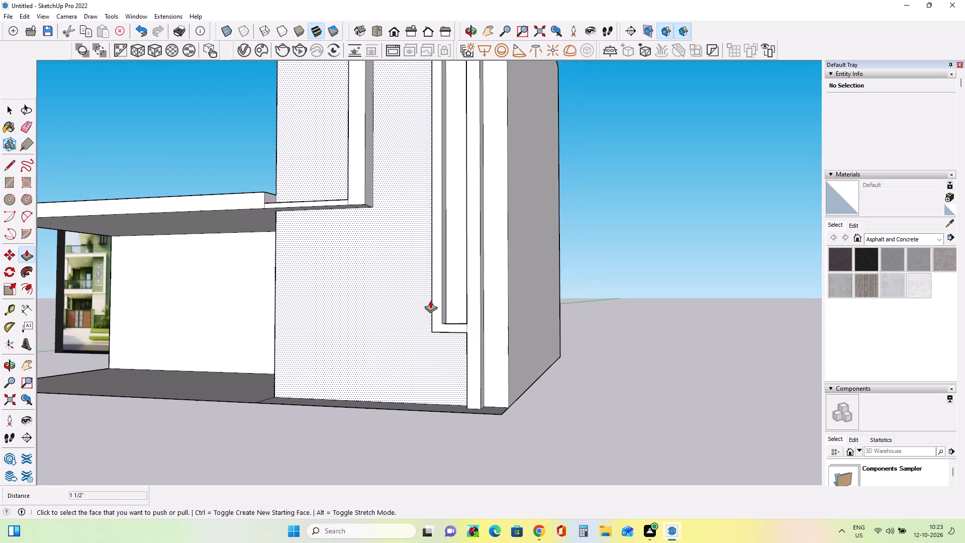
pyautogui.moveTo(458, 337); pyautogui.dragTo(485, 261, button='middle')
pyautogui.scroll(6, 460, 279)
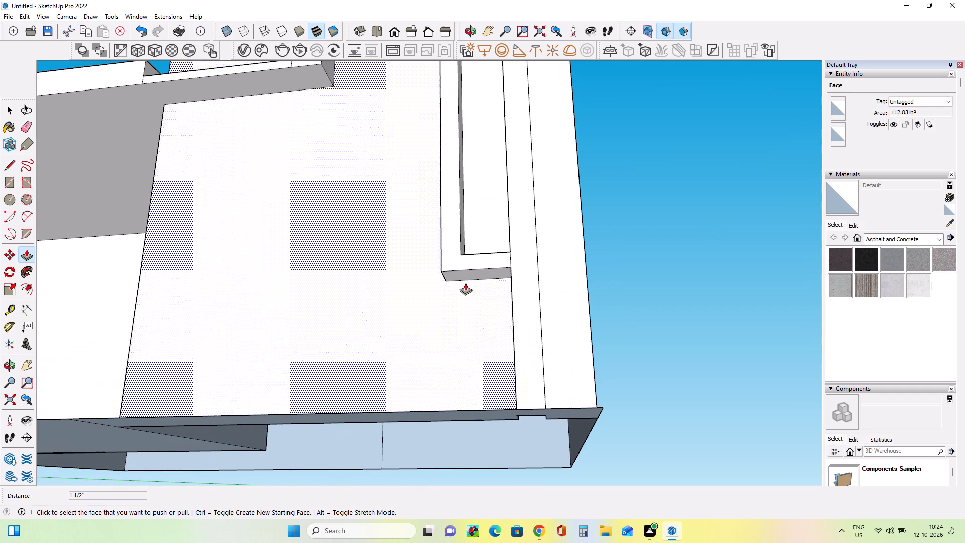
pyautogui.click(480, 271)
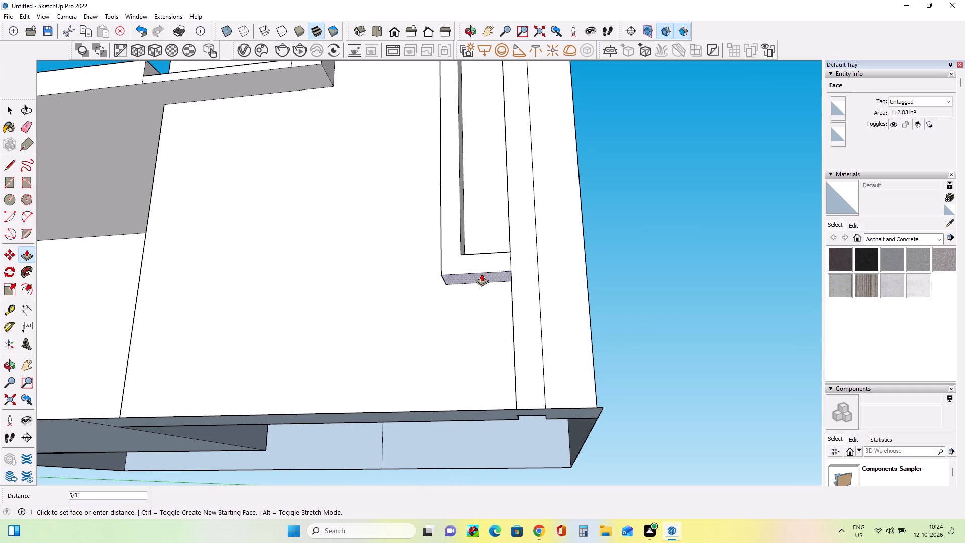
pyautogui.click(481, 274)
pyautogui.scroll(-16, 601, 285)
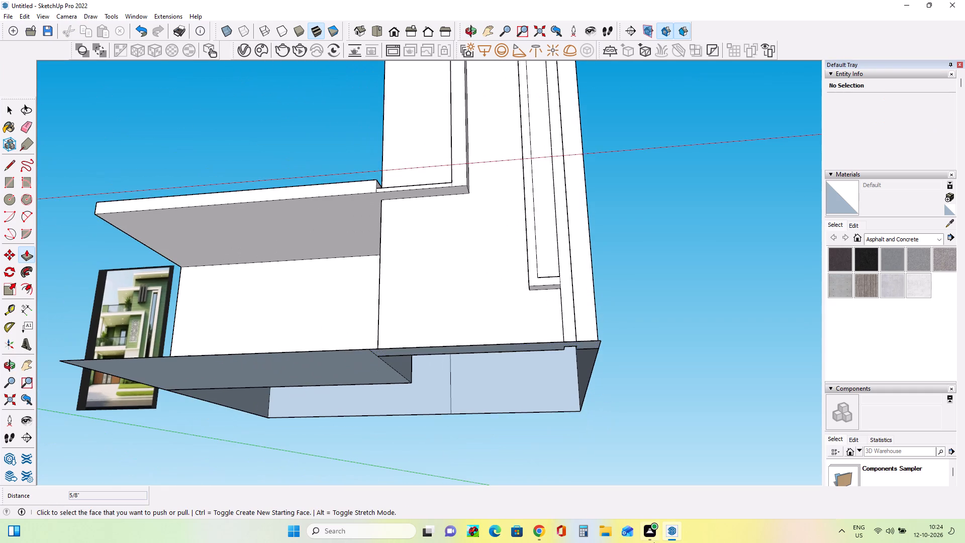
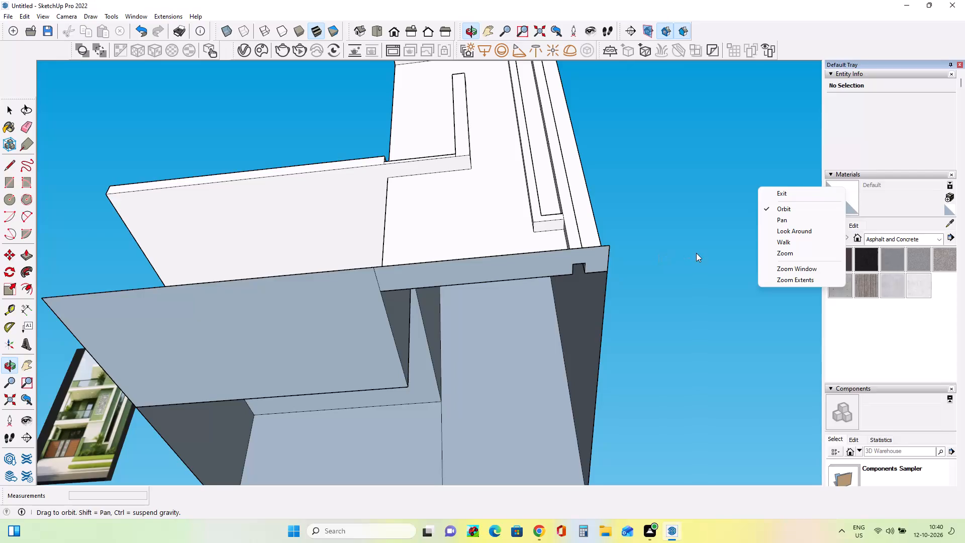
# Draw a rectangle about 24' 9/16" by 23' 9 9/16" across the house's underside, corner to corner, as a ground-level base face.
pyautogui.click(697, 252)
pyautogui.moveTo(699, 253); pyautogui.dragTo(699, 287, button='middle')
pyautogui.scroll(-1, 699, 254)
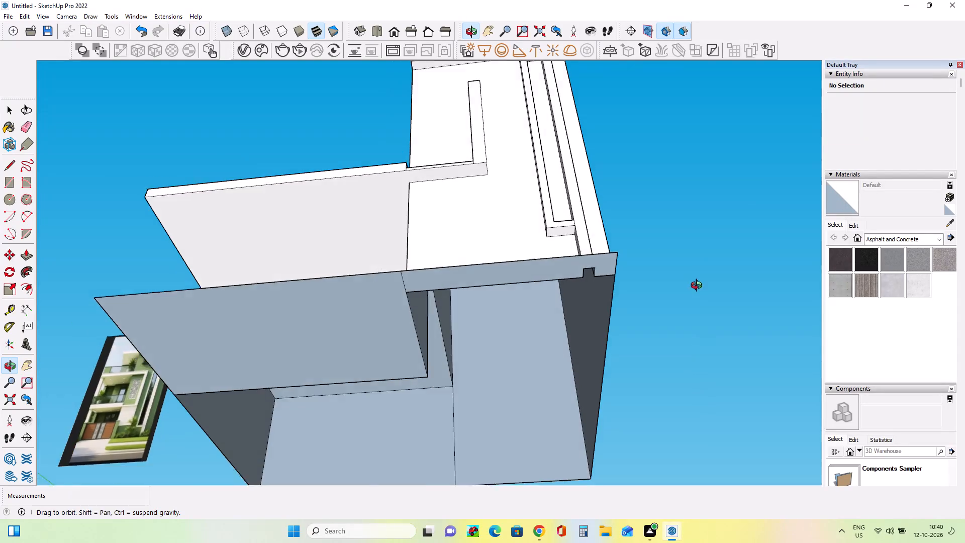
pyautogui.moveTo(699, 287); pyautogui.dragTo(672, 244, button='middle')
pyautogui.scroll(-7, 672, 244)
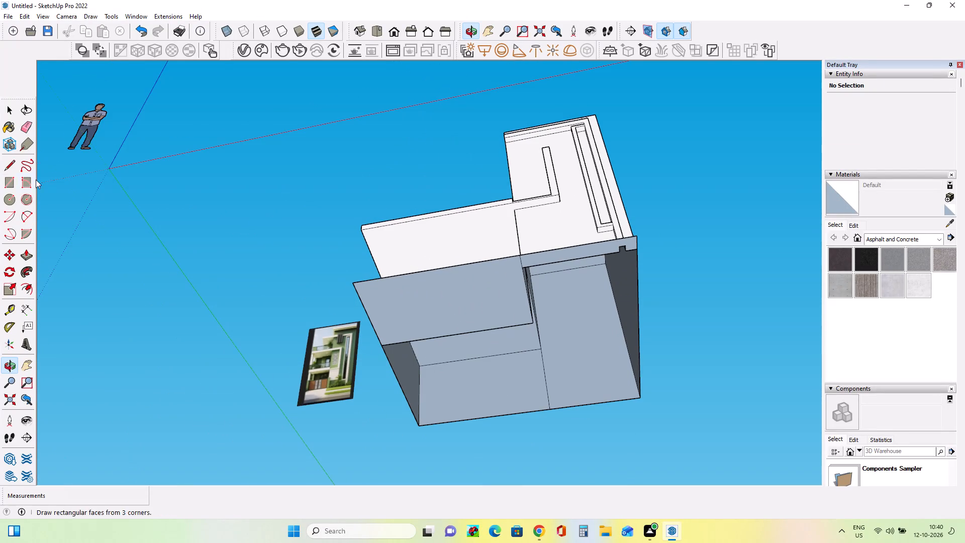
pyautogui.click(10, 179)
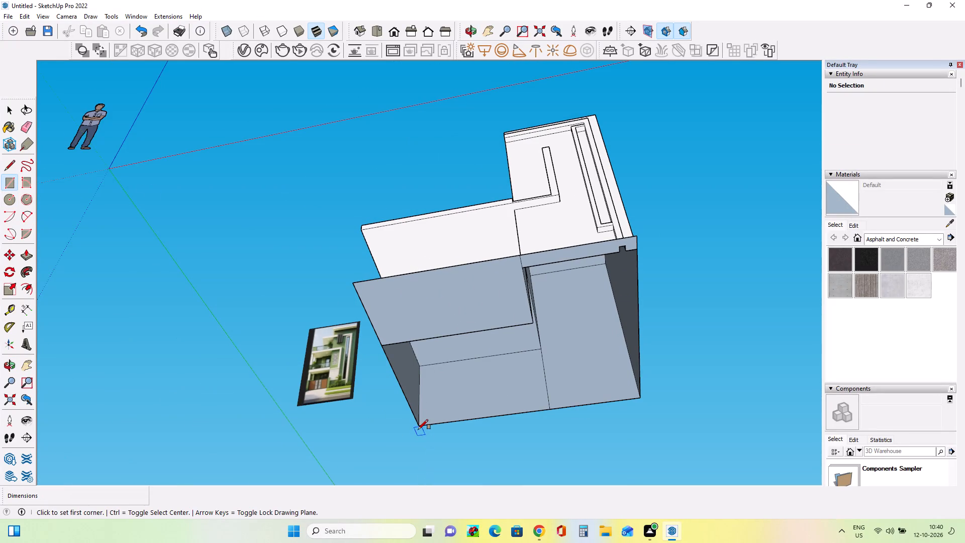
pyautogui.click(419, 429)
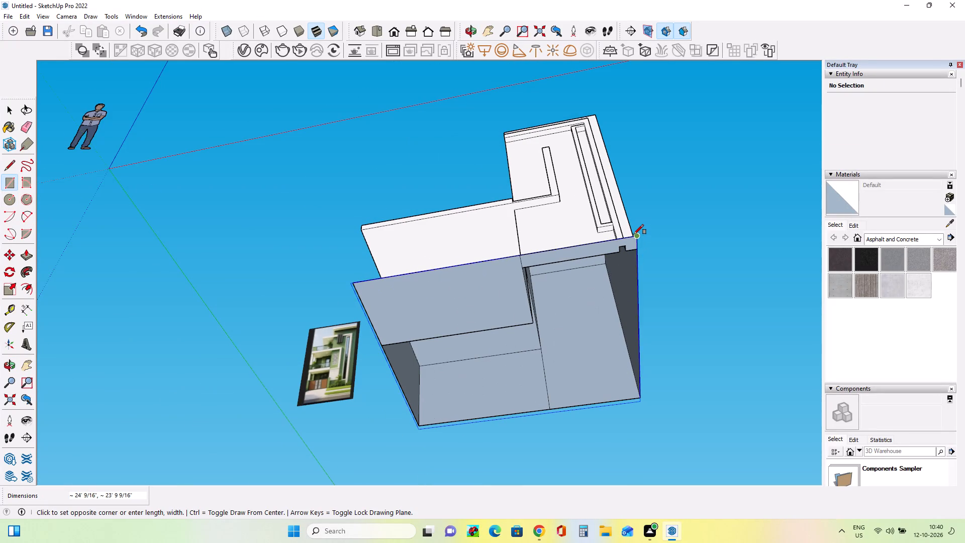
pyautogui.click(634, 234)
# Examine the house's front elevation and compare its upper part with the reference image.
pyautogui.moveTo(634, 237); pyautogui.dragTo(649, 385, button='middle')
pyautogui.moveTo(522, 207); pyautogui.dragTo(547, 222, button='middle')
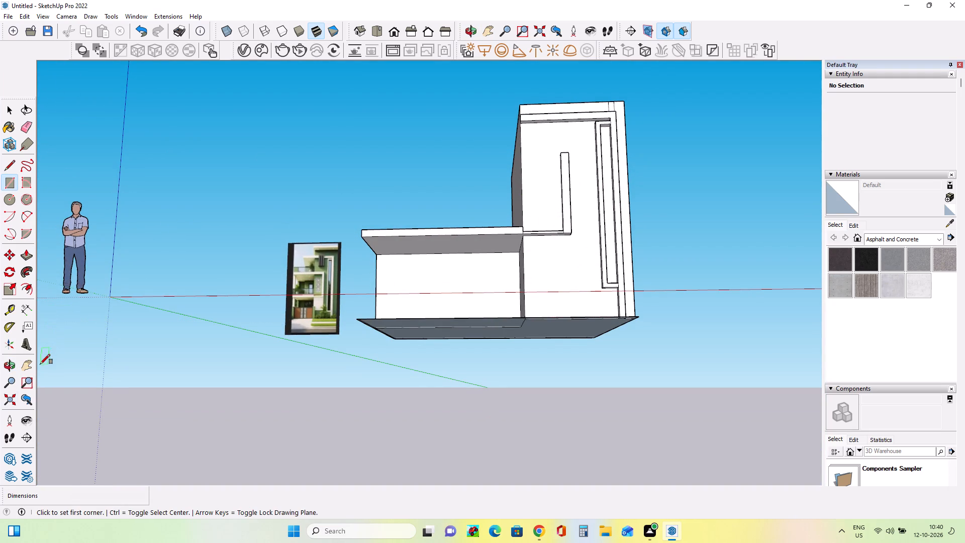
pyautogui.click(24, 365)
pyautogui.moveTo(243, 251); pyautogui.dragTo(204, 300)
pyautogui.moveTo(400, 262); pyautogui.dragTo(405, 275, button='middle')
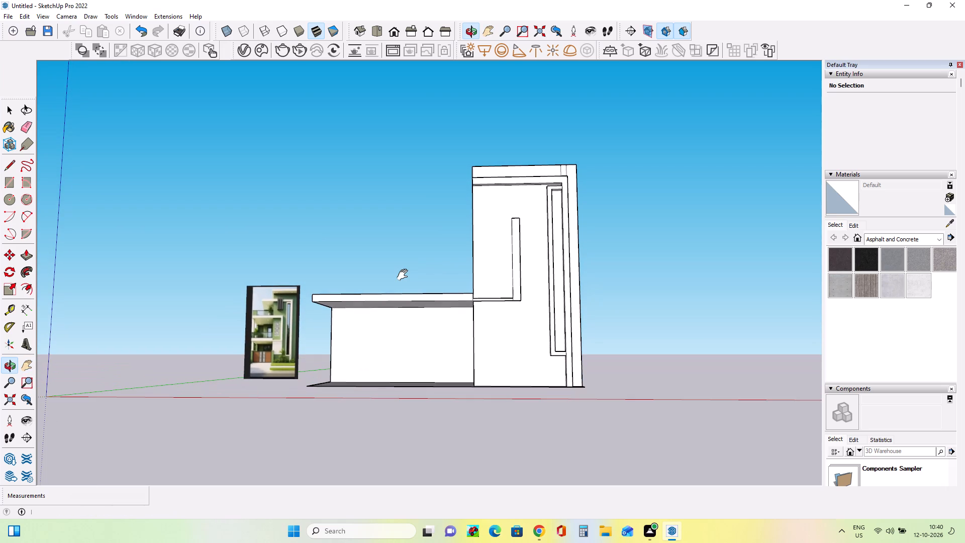
pyautogui.scroll(3, 568, 242)
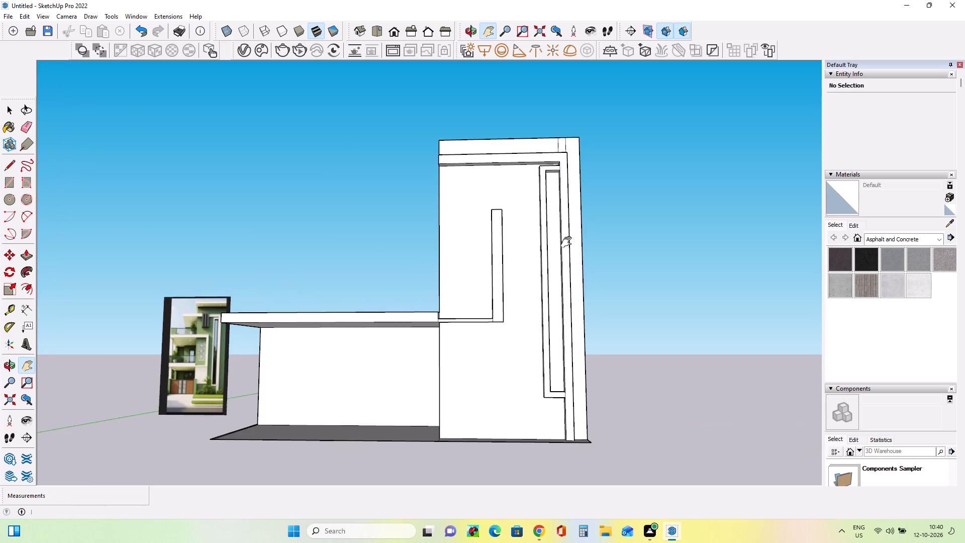
pyautogui.moveTo(544, 241); pyautogui.dragTo(574, 259, button='middle')
pyautogui.scroll(-3, 528, 238)
pyautogui.moveTo(531, 246); pyautogui.dragTo(534, 264, button='middle')
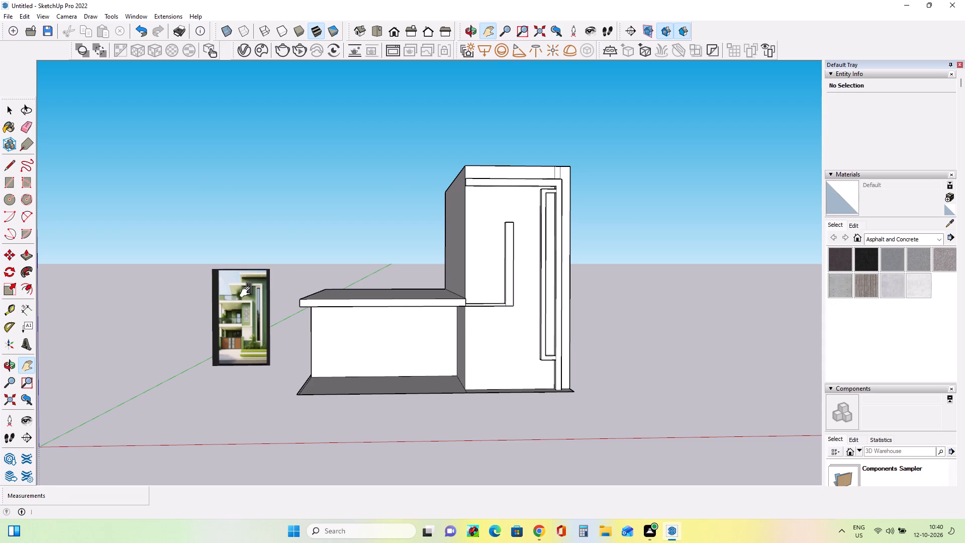
pyautogui.scroll(9, 247, 292)
pyautogui.moveTo(219, 273); pyautogui.dragTo(213, 287, button='middle')
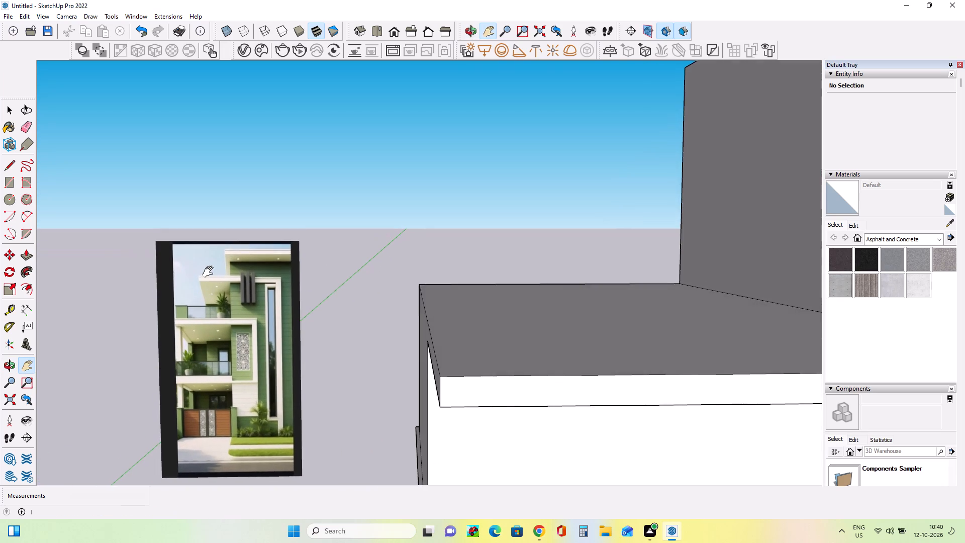
pyautogui.scroll(-7, 210, 272)
pyautogui.moveTo(568, 177); pyautogui.dragTo(571, 195, button='middle')
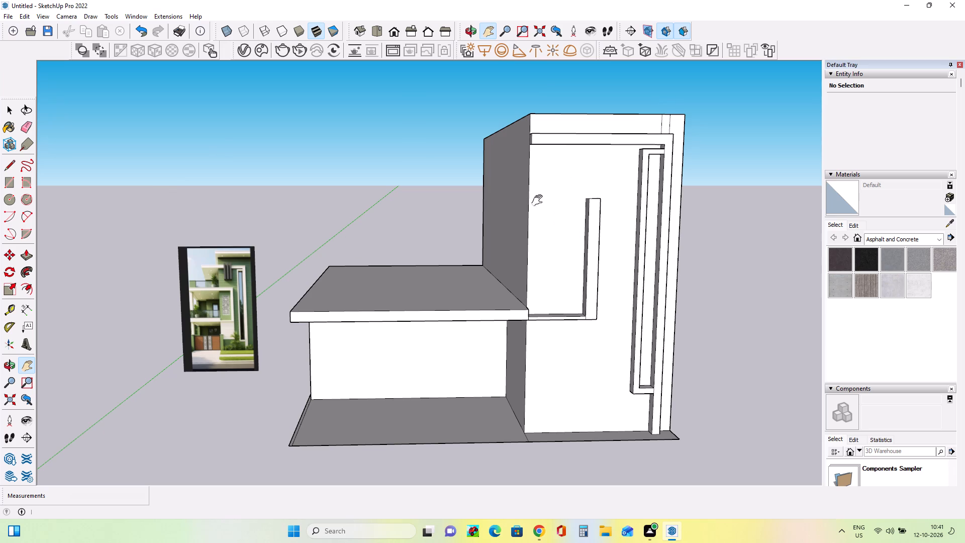
# Erase the short leftover vertical lines above the frame band near the tower's front top corner.
pyautogui.moveTo(573, 157); pyautogui.dragTo(578, 161, button='middle')
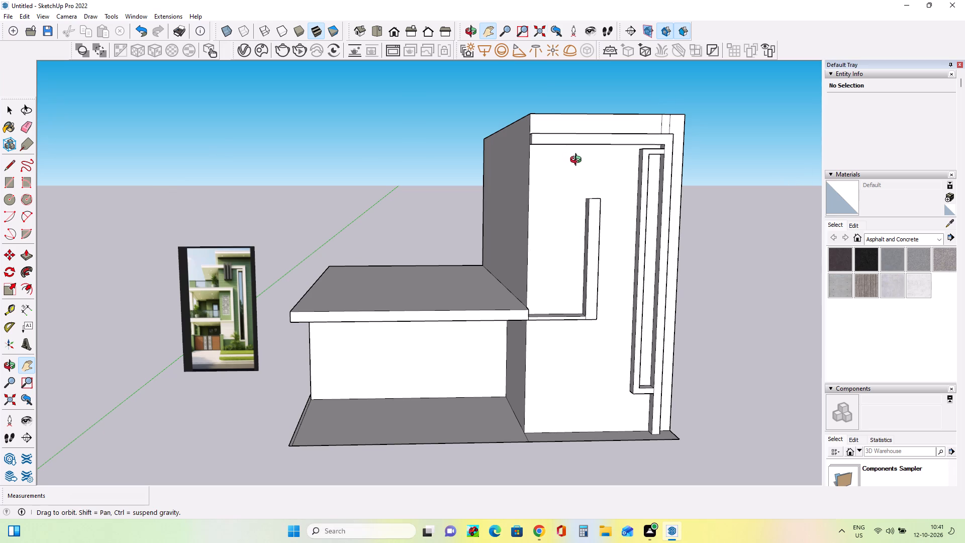
pyautogui.moveTo(578, 161); pyautogui.dragTo(595, 195, button='middle')
pyautogui.moveTo(617, 164); pyautogui.dragTo(626, 202, button='middle')
pyautogui.moveTo(624, 198); pyautogui.dragTo(606, 181, button='middle')
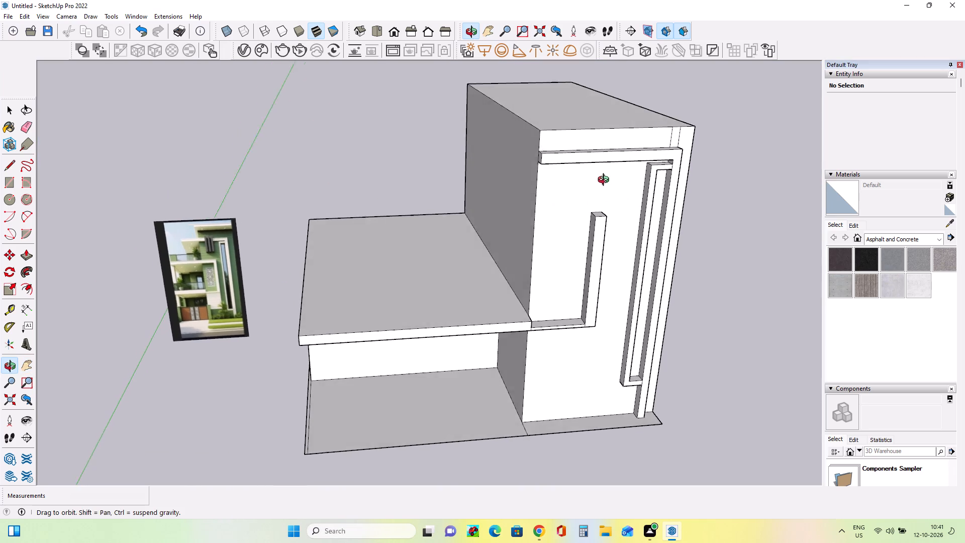
pyautogui.moveTo(606, 181); pyautogui.dragTo(599, 172, button='middle')
pyautogui.click(20, 125)
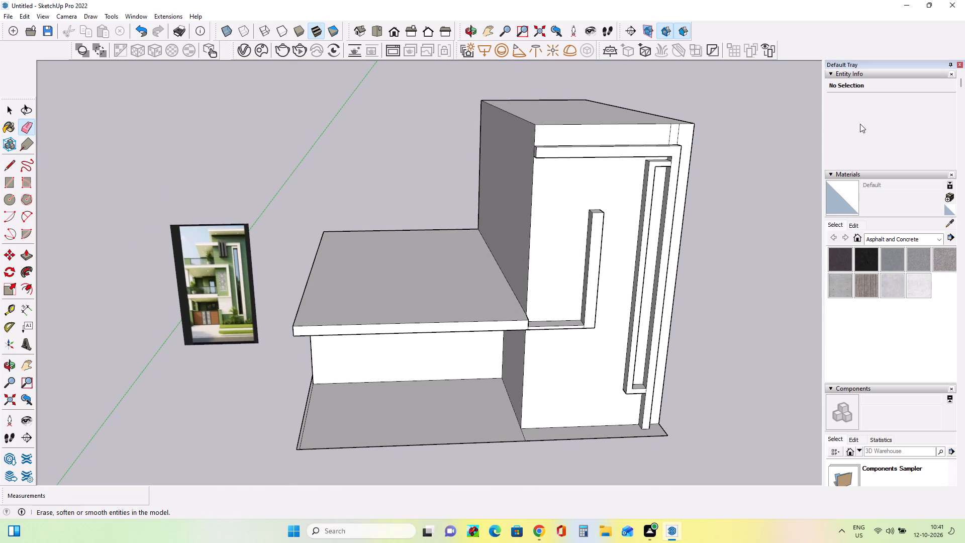
pyautogui.moveTo(671, 131); pyautogui.dragTo(679, 131)
pyautogui.moveTo(506, 146); pyautogui.dragTo(513, 159, button='middle')
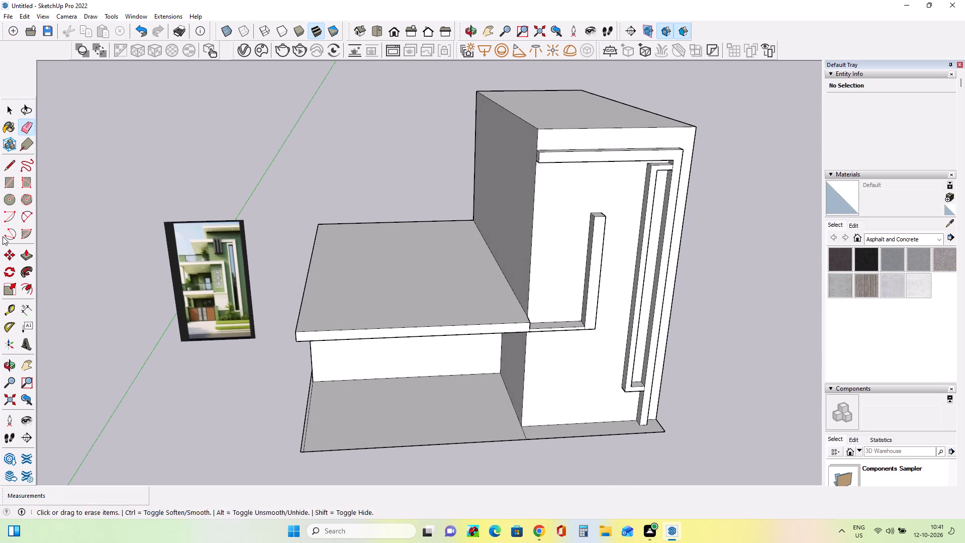
# Draw a rectangular strip about 3 5/8" by 9' 3 15/16" along the top edge of the tower's front face.
pyautogui.click(17, 183)
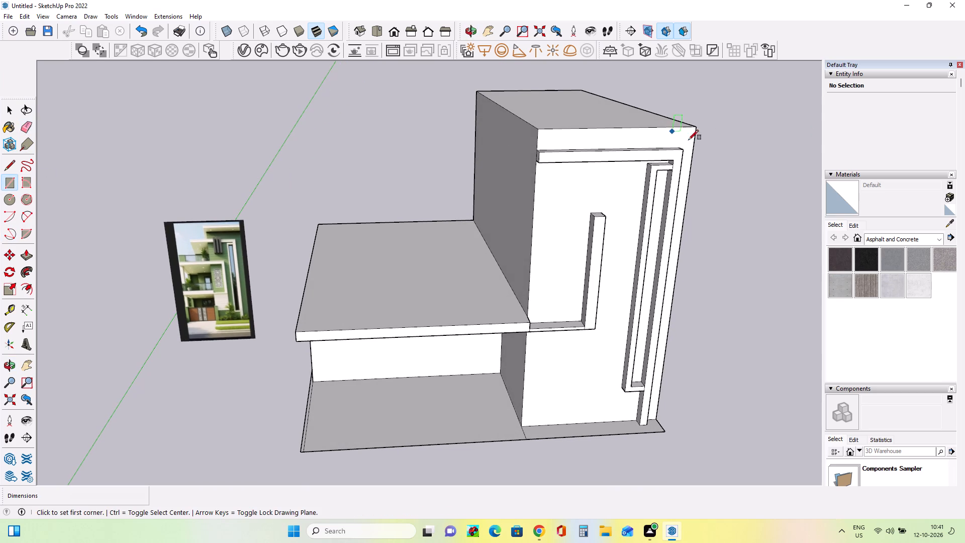
pyautogui.scroll(7, 708, 127)
pyautogui.moveTo(698, 138); pyautogui.dragTo(687, 123, button='middle')
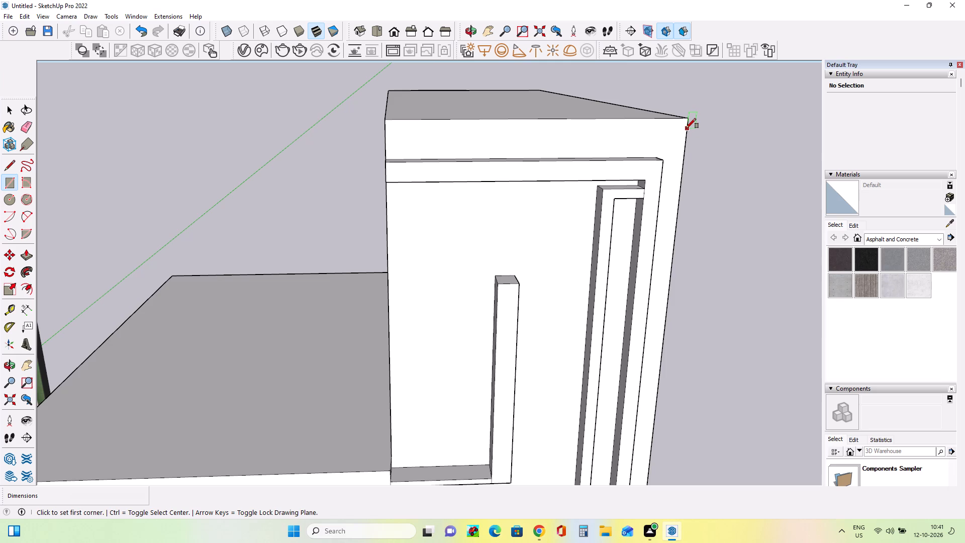
pyautogui.click(686, 128)
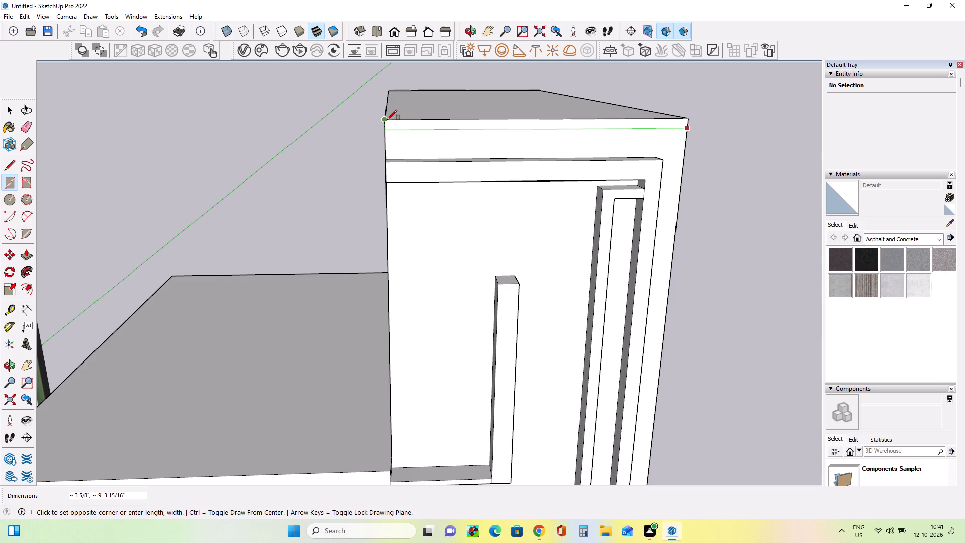
pyautogui.click(387, 120)
pyautogui.moveTo(451, 154); pyautogui.dragTo(536, 176, button='middle')
pyautogui.moveTo(567, 176); pyautogui.dragTo(600, 173, button='middle')
pyautogui.moveTo(600, 173); pyautogui.dragTo(701, 149, button='middle')
pyautogui.scroll(-3, 386, 123)
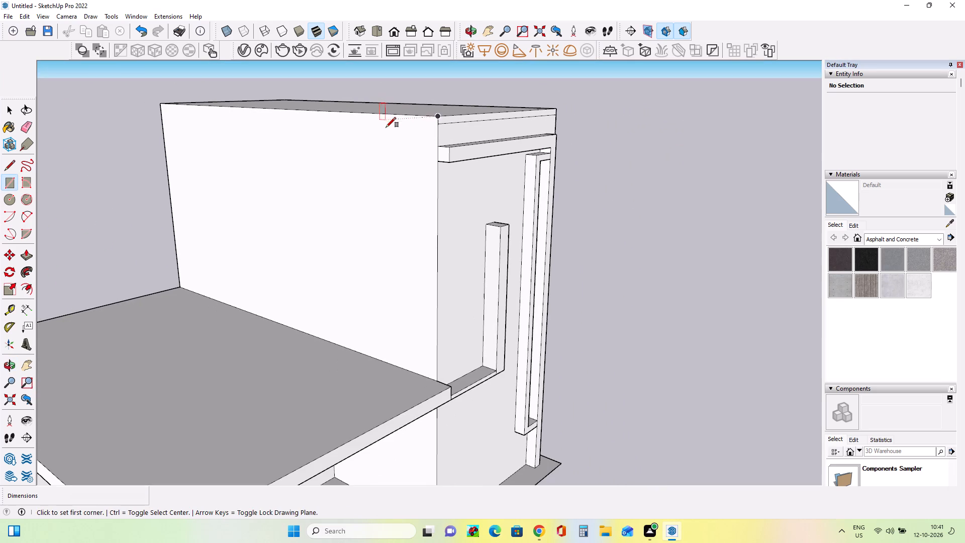
# Draw a matching rectangular strip about 22' 6 3/16" long along the top edge of the tower's side face above the lower roof.
pyautogui.click(439, 122)
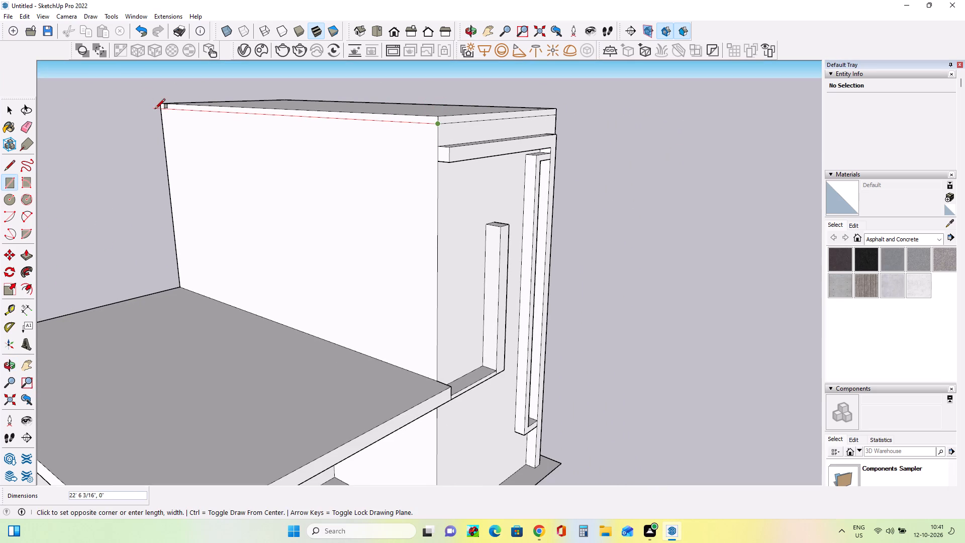
pyautogui.click(159, 105)
pyautogui.moveTo(420, 193); pyautogui.dragTo(391, 205, button='middle')
# Push/Pull the tower's top side strip outward and the front strip outward 5 1/4" to form an overhanging roof slab edge.
pyautogui.click(25, 257)
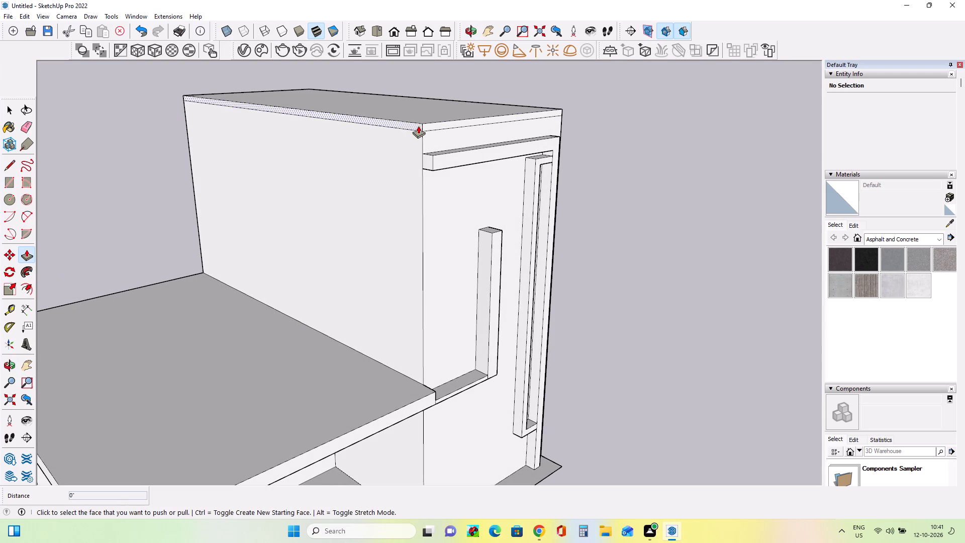
pyautogui.click(418, 126)
pyautogui.click(409, 130)
pyautogui.click(436, 124)
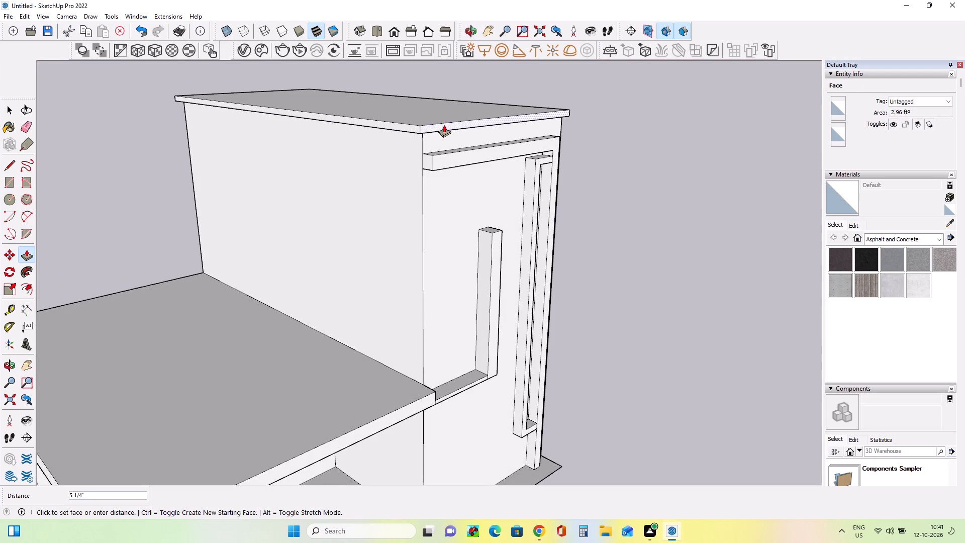
pyautogui.click(444, 125)
# Examine the tower's roof slab and facade from several angles and compare them with the reference image's balconies and upper floors.
pyautogui.moveTo(642, 153); pyautogui.dragTo(508, 115, button='middle')
pyautogui.moveTo(614, 124); pyautogui.dragTo(590, 146, button='middle')
pyautogui.moveTo(498, 195); pyautogui.dragTo(514, 208, button='middle')
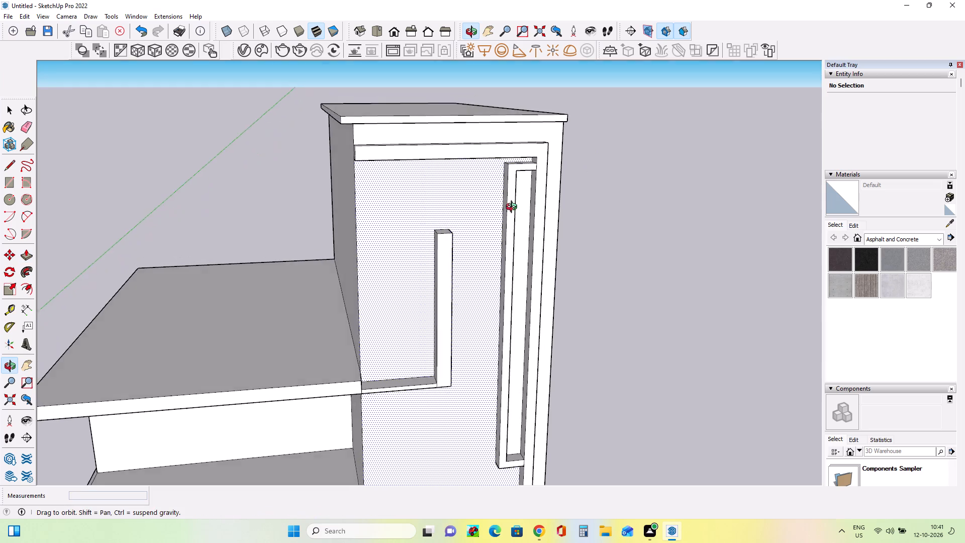
pyautogui.moveTo(514, 208); pyautogui.dragTo(508, 151, button='middle')
pyautogui.scroll(-3, 508, 150)
pyautogui.moveTo(654, 178); pyautogui.dragTo(654, 185, button='middle')
pyautogui.scroll(5, 412, 99)
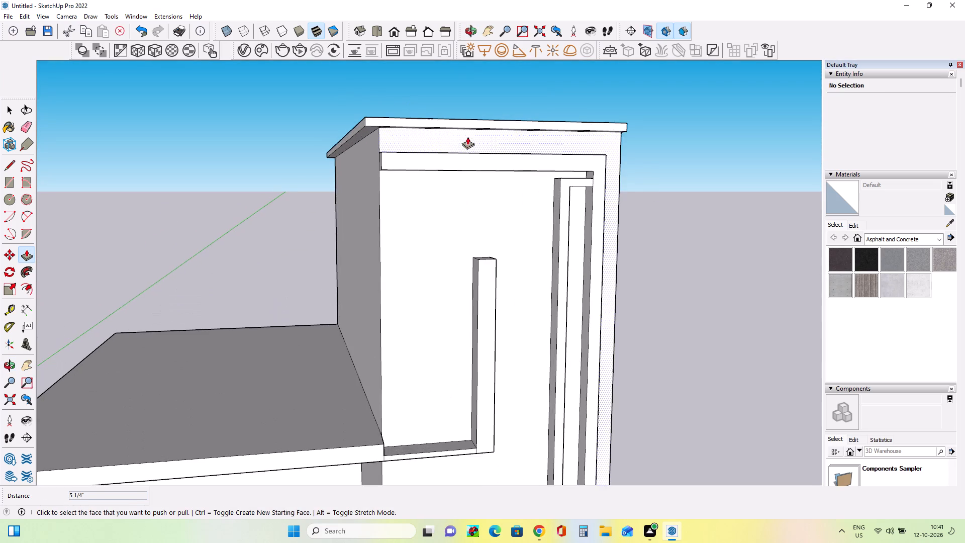
pyautogui.moveTo(493, 139); pyautogui.dragTo(541, 186, button='middle')
pyautogui.scroll(-3, 585, 185)
pyautogui.moveTo(722, 206); pyautogui.dragTo(628, 204, button='middle')
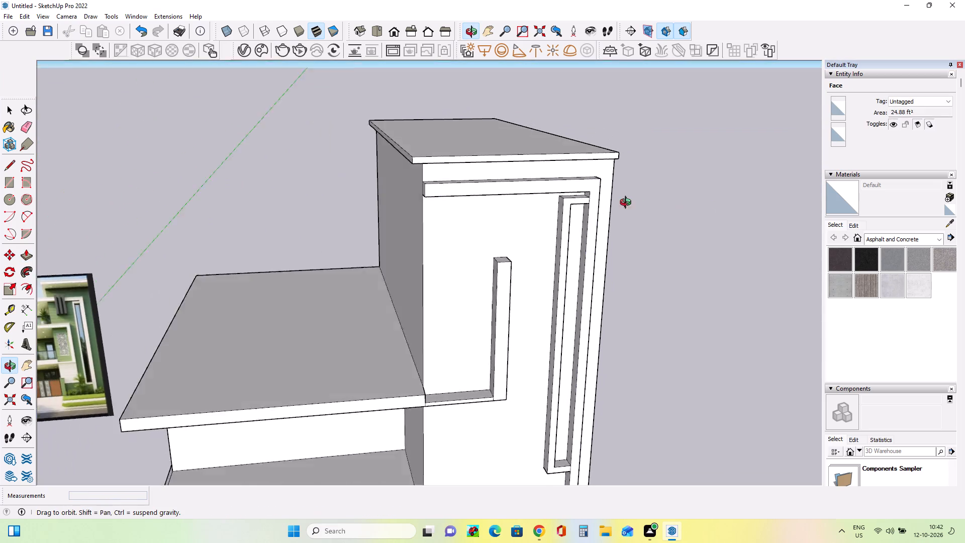
pyautogui.moveTo(628, 204); pyautogui.dragTo(626, 185, button='middle')
pyautogui.scroll(-3, 619, 222)
pyautogui.scroll(1, 619, 222)
pyautogui.scroll(-6, 619, 222)
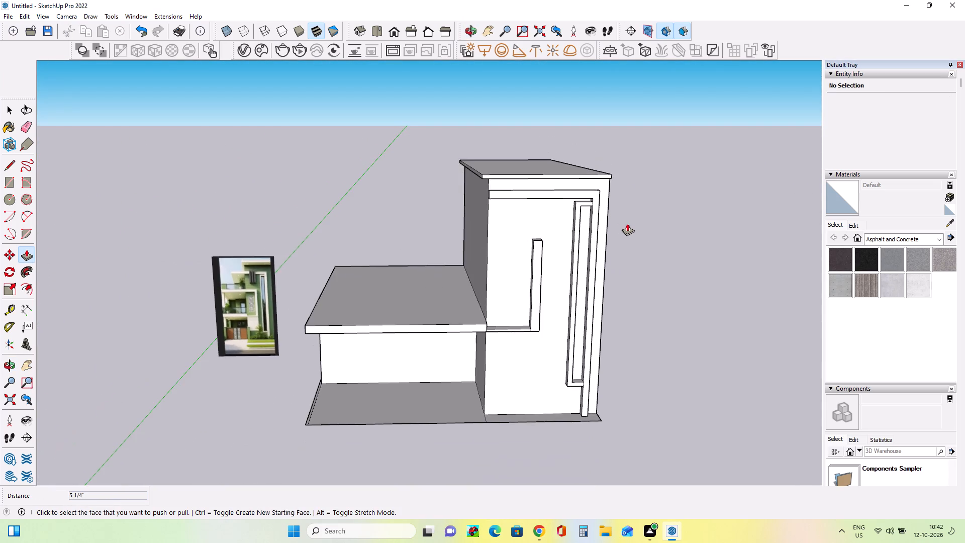
pyautogui.scroll(7, 643, 224)
pyautogui.moveTo(636, 224); pyautogui.dragTo(687, 205, button='middle')
pyautogui.moveTo(537, 235); pyautogui.dragTo(588, 243, button='middle')
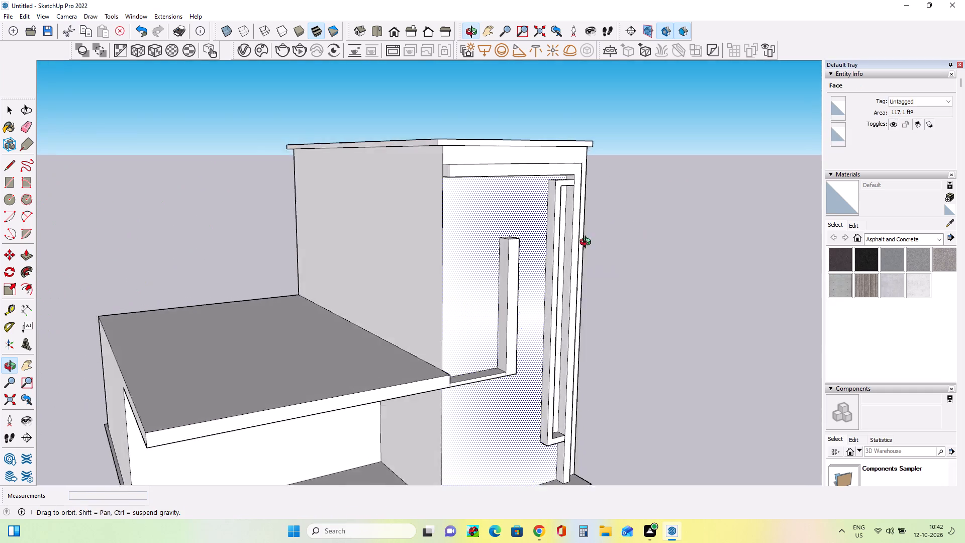
pyautogui.moveTo(588, 243); pyautogui.dragTo(525, 243, button='middle')
pyautogui.scroll(-6, 525, 243)
pyautogui.scroll(4, 547, 236)
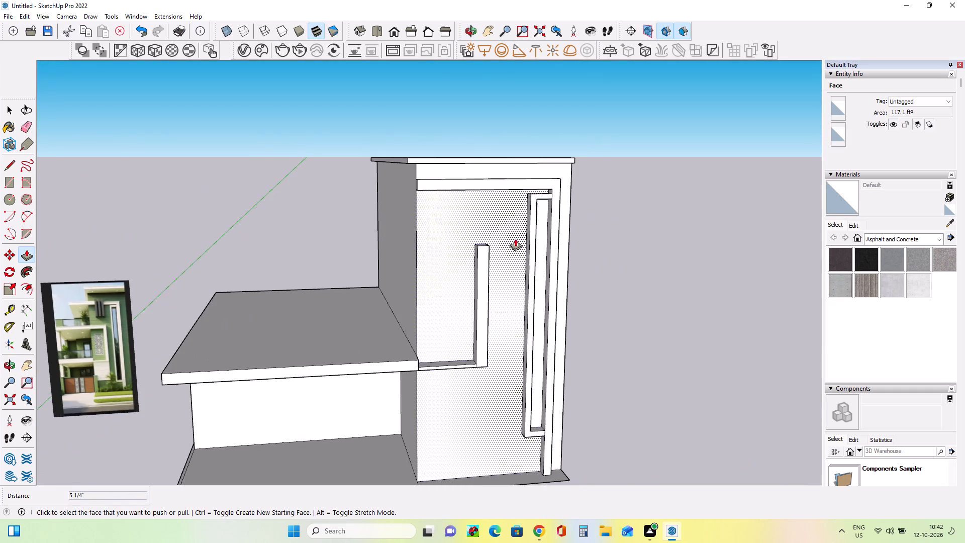
pyautogui.moveTo(484, 220); pyautogui.dragTo(563, 220, button='middle')
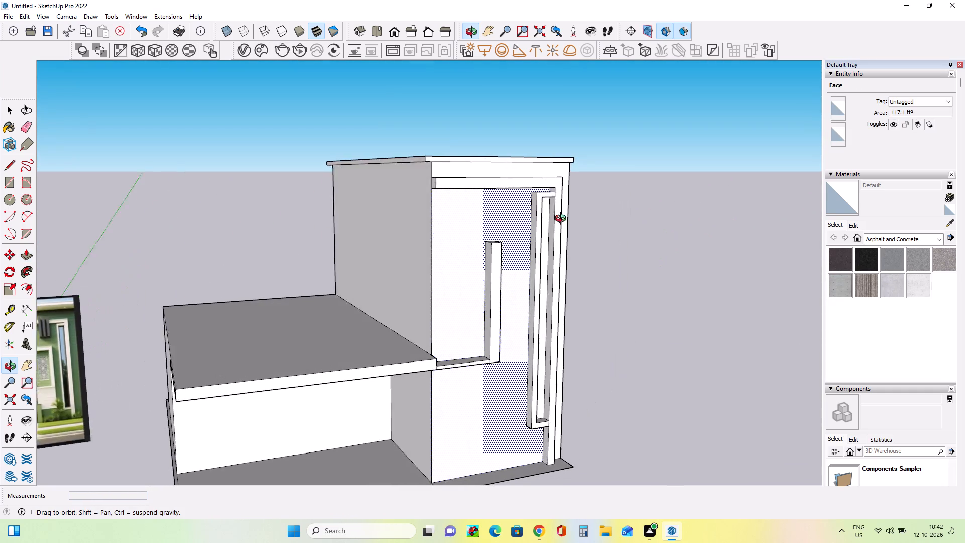
pyautogui.moveTo(563, 220); pyautogui.dragTo(563, 221, button='middle')
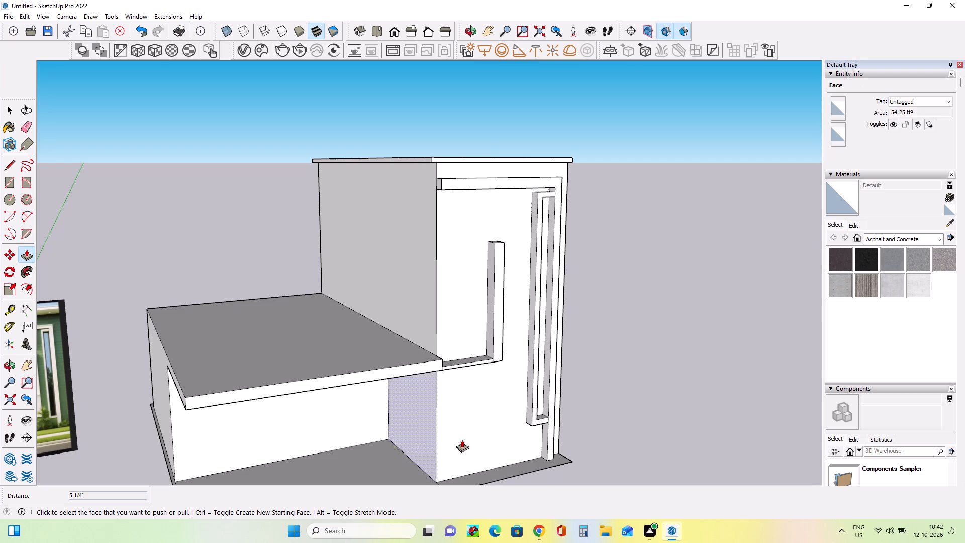
pyautogui.scroll(-4, 288, 413)
pyautogui.scroll(-5, 351, 409)
pyautogui.scroll(1, 181, 397)
pyautogui.scroll(-1, 185, 398)
pyautogui.scroll(3, 186, 398)
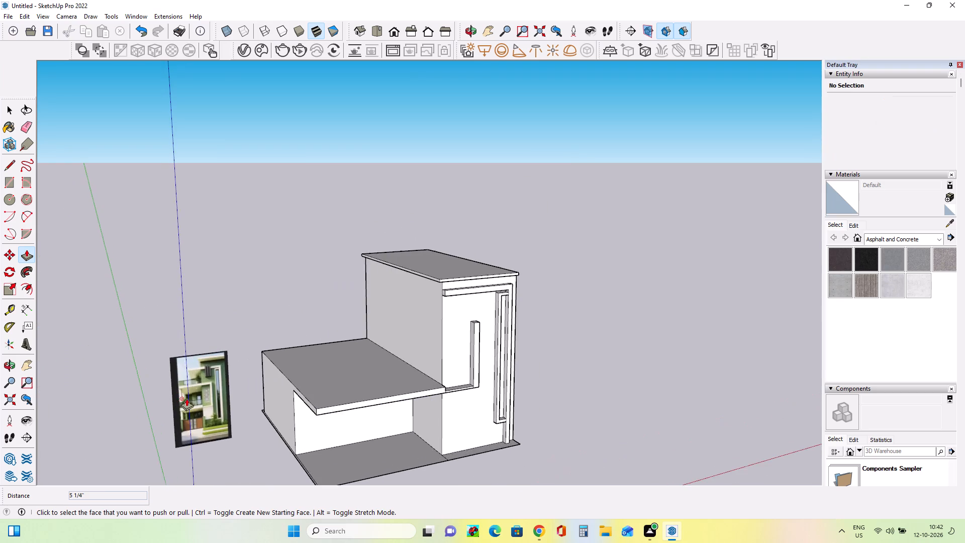
pyautogui.scroll(8, 216, 411)
pyautogui.scroll(-1, 227, 417)
pyautogui.scroll(2, 227, 417)
pyautogui.scroll(4, 175, 411)
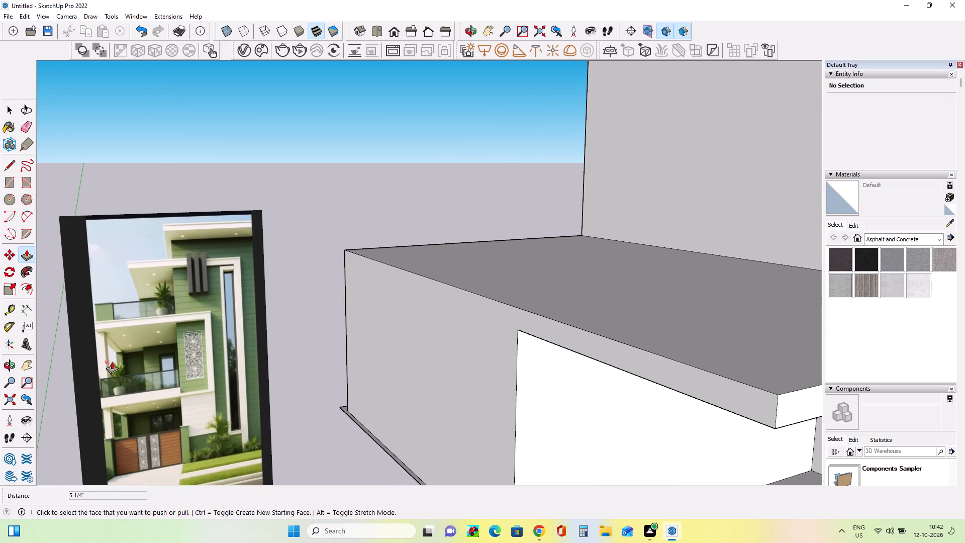
pyautogui.scroll(10, 112, 361)
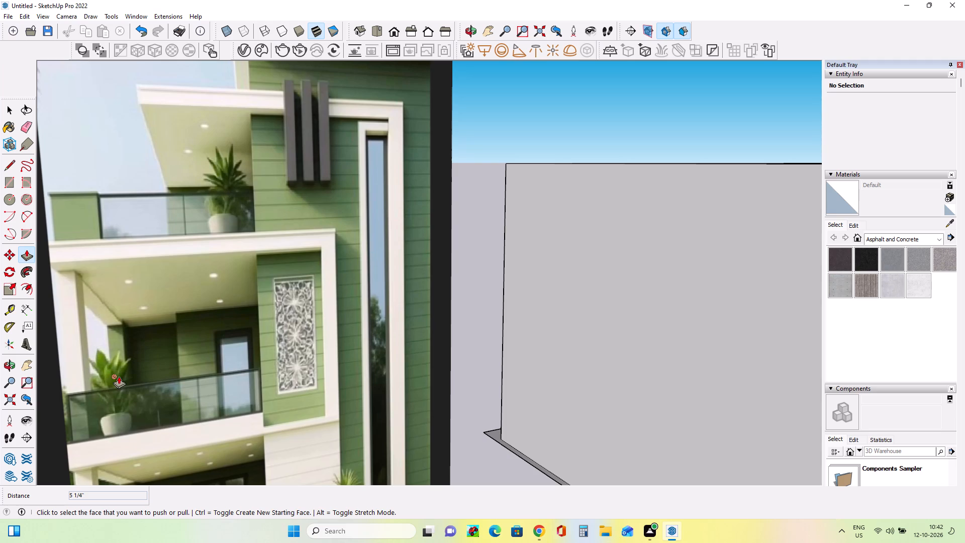
pyautogui.scroll(-17, 119, 376)
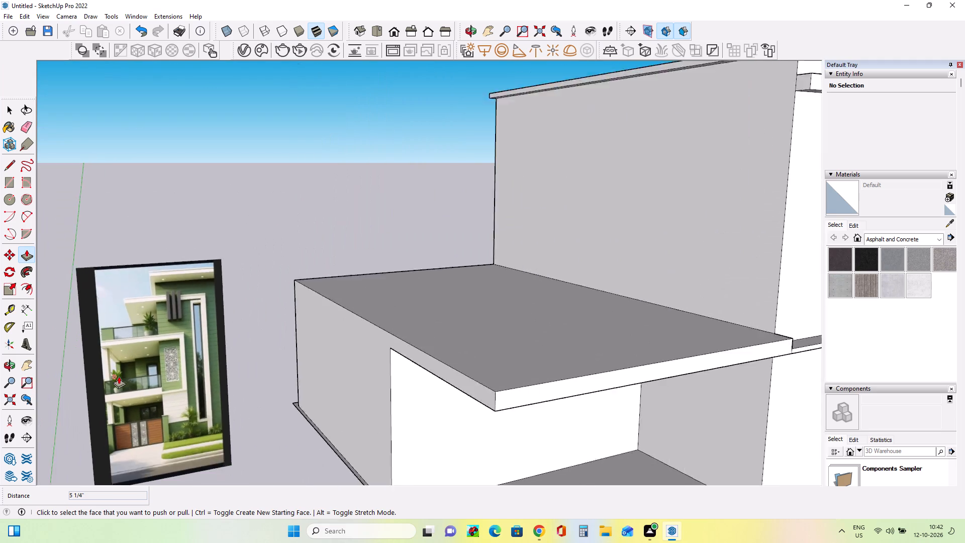
pyautogui.scroll(-6, 119, 376)
pyautogui.moveTo(371, 412); pyautogui.dragTo(356, 437, button='middle')
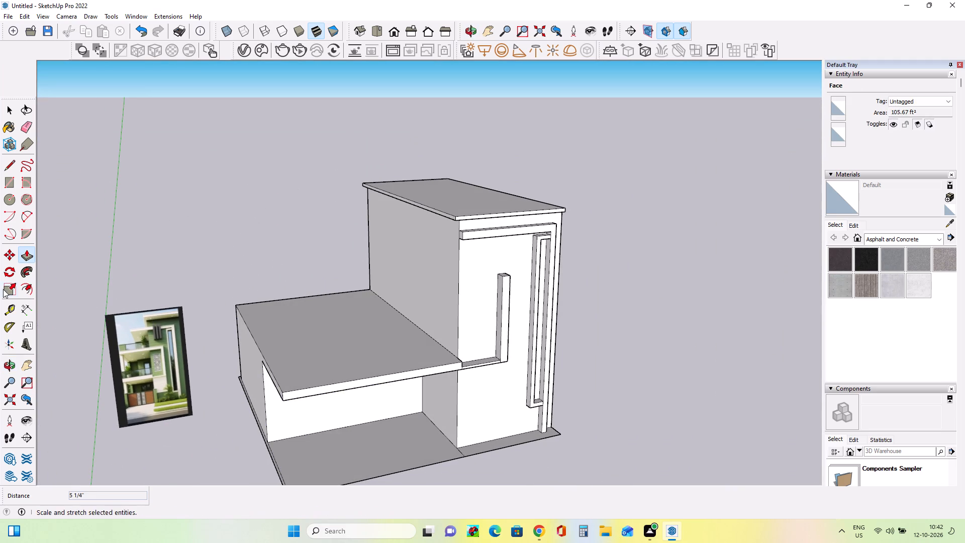
# Draw a rectangle across the rear part of the lower roof, from its outer side edge to the tower's rear base corner.
pyautogui.click(10, 182)
pyautogui.moveTo(219, 387); pyautogui.dragTo(283, 398, button='middle')
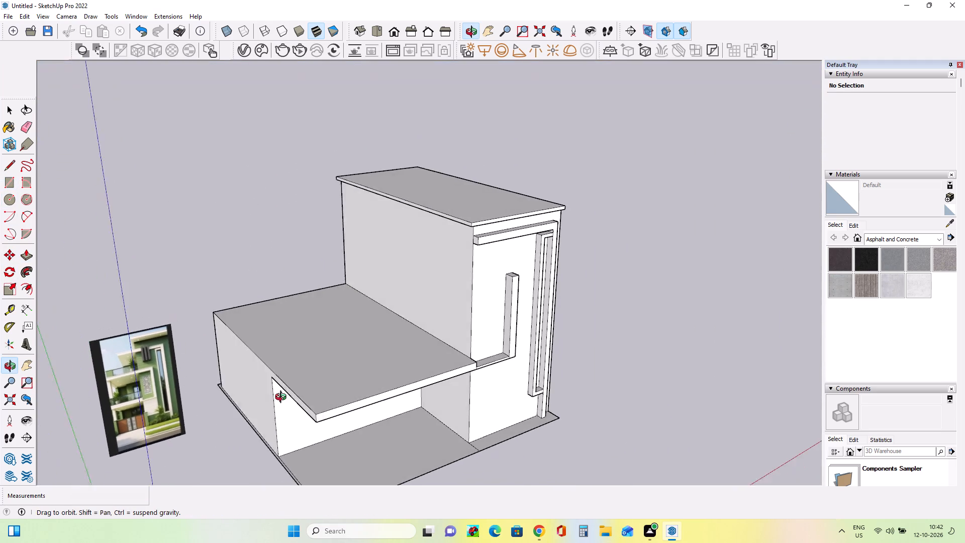
pyautogui.moveTo(283, 398); pyautogui.dragTo(285, 396, button='middle')
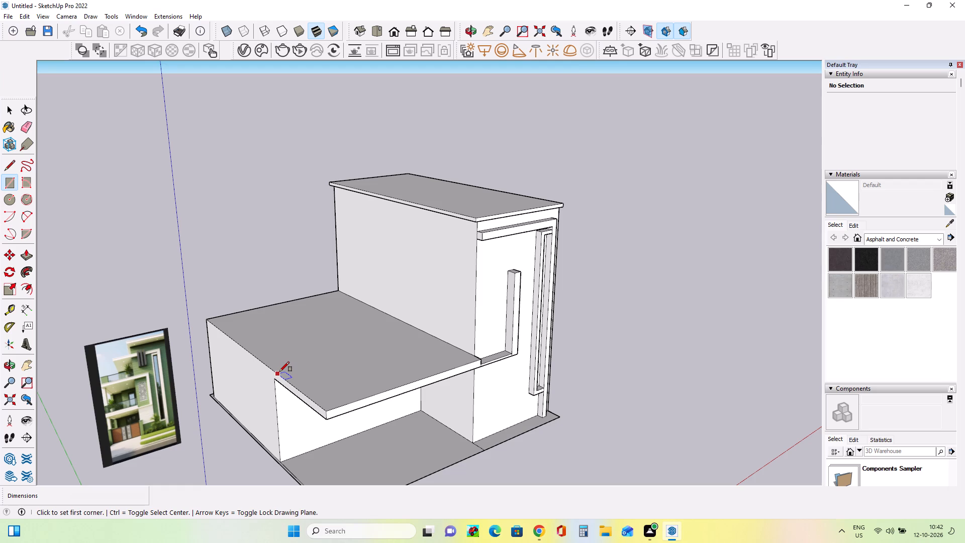
pyautogui.click(279, 372)
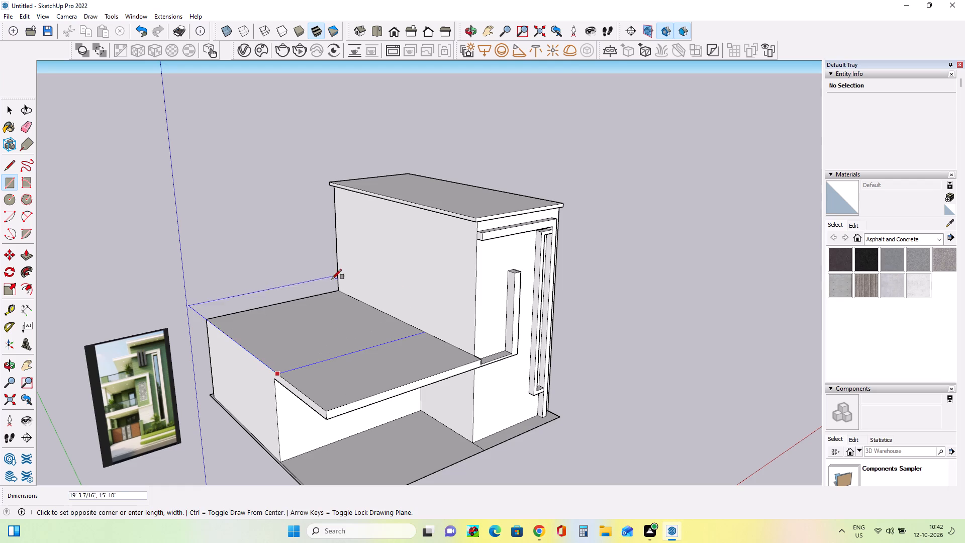
pyautogui.click(337, 289)
# Examine the divided lower roof from several angles and study the upper-floor setbacks in the reference image.
pyautogui.moveTo(255, 446); pyautogui.dragTo(308, 411, button='middle')
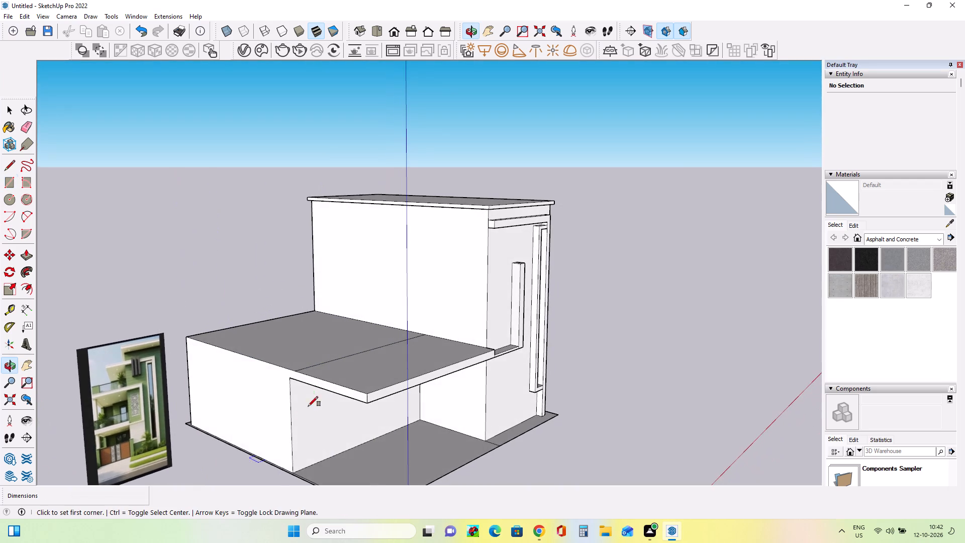
pyautogui.scroll(4, 280, 344)
pyautogui.moveTo(459, 393); pyautogui.dragTo(453, 424, button='middle')
pyautogui.scroll(-4, 453, 423)
pyautogui.moveTo(506, 399); pyautogui.dragTo(500, 406, button='middle')
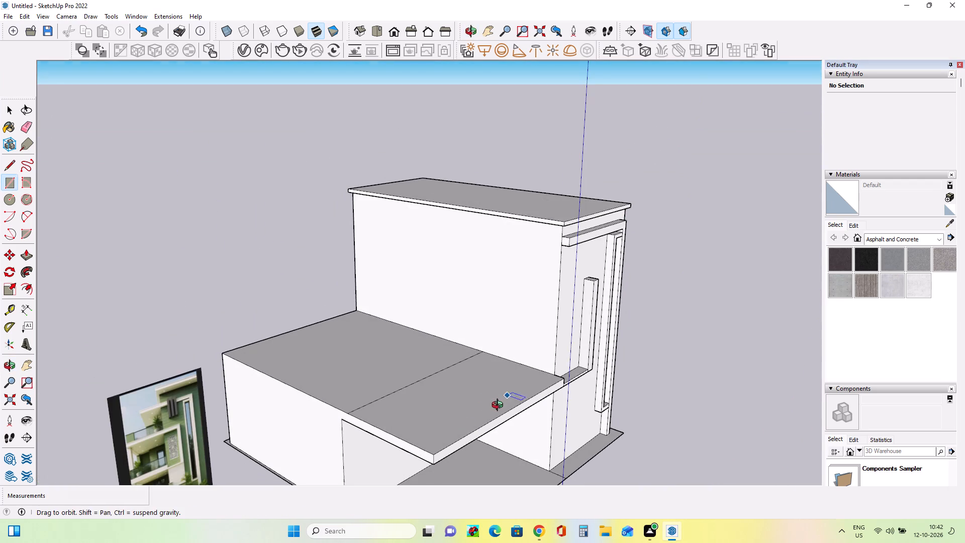
pyautogui.moveTo(500, 406); pyautogui.dragTo(403, 425, button='middle')
pyautogui.moveTo(384, 417); pyautogui.dragTo(378, 407, button='middle')
pyautogui.scroll(-1, 376, 403)
pyautogui.scroll(5, 235, 407)
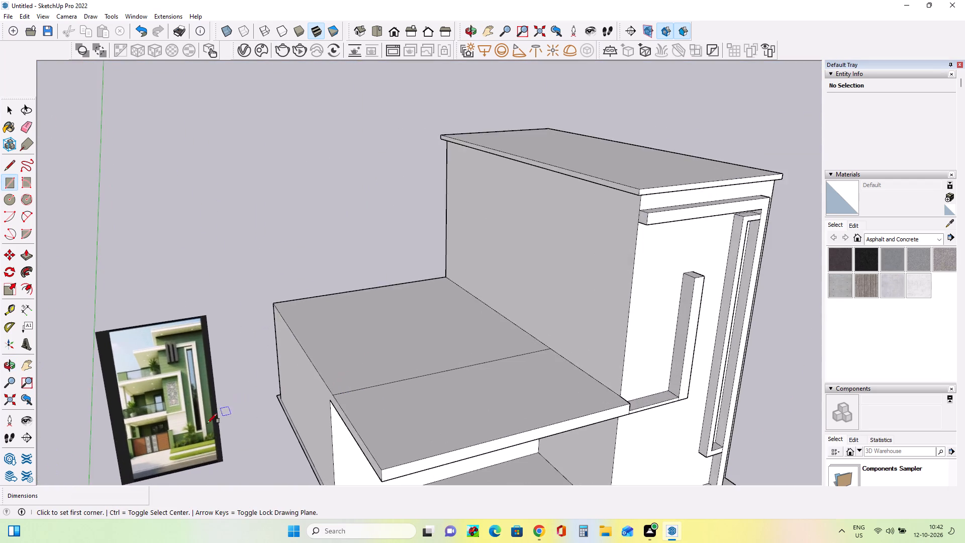
pyautogui.scroll(8, 207, 423)
pyautogui.scroll(-5, 207, 423)
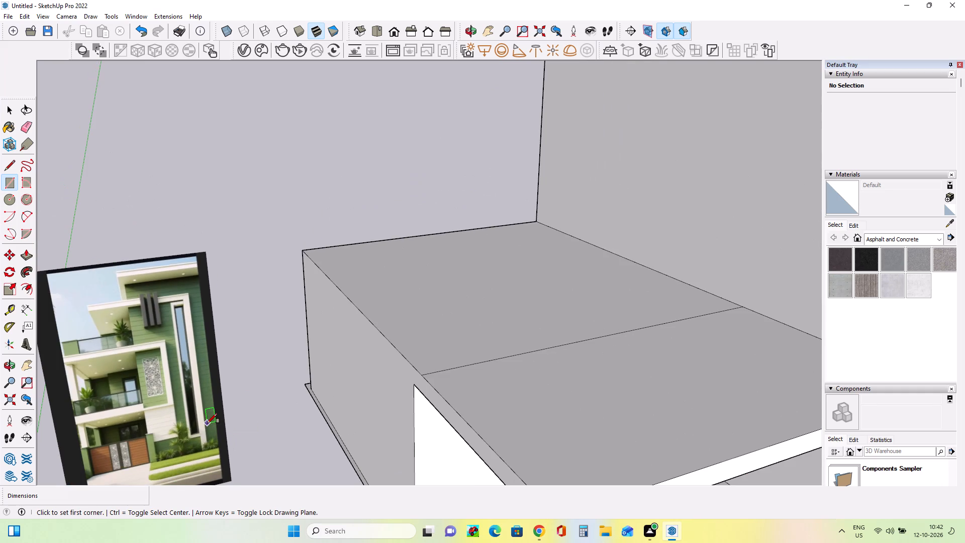
pyautogui.scroll(-2, 207, 423)
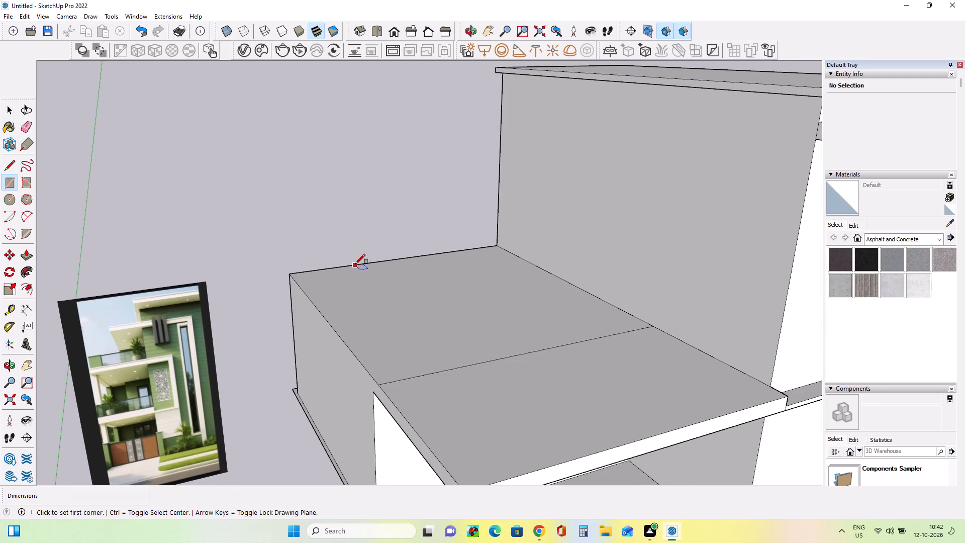
# Draw a smaller rectangle about 6' wide in the lower roof's outer rear corner, between its rear and outer side edges.
pyautogui.click(383, 260)
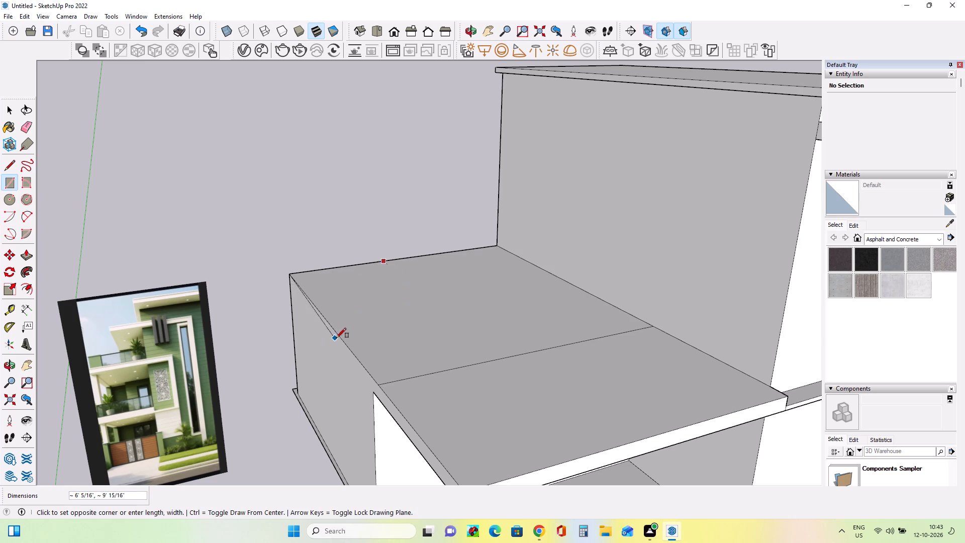
pyautogui.click(341, 333)
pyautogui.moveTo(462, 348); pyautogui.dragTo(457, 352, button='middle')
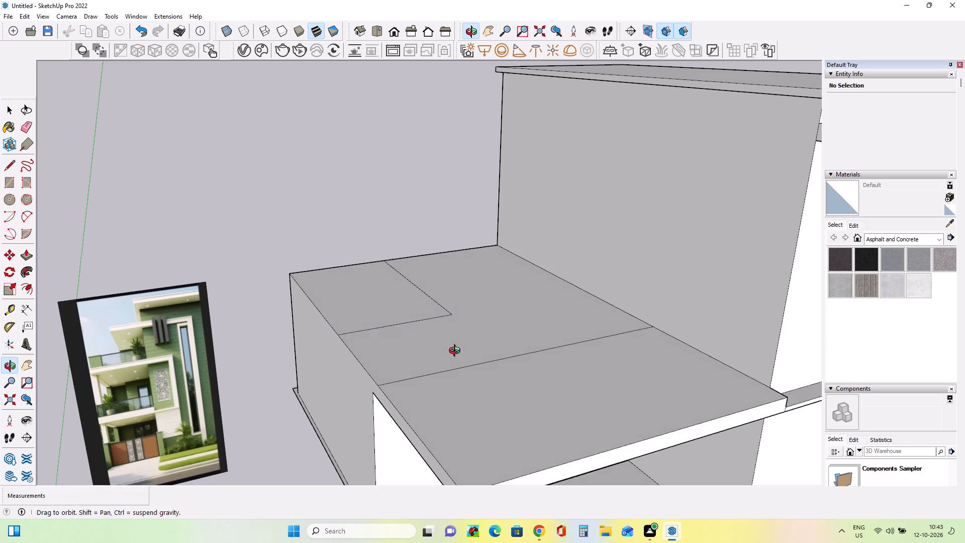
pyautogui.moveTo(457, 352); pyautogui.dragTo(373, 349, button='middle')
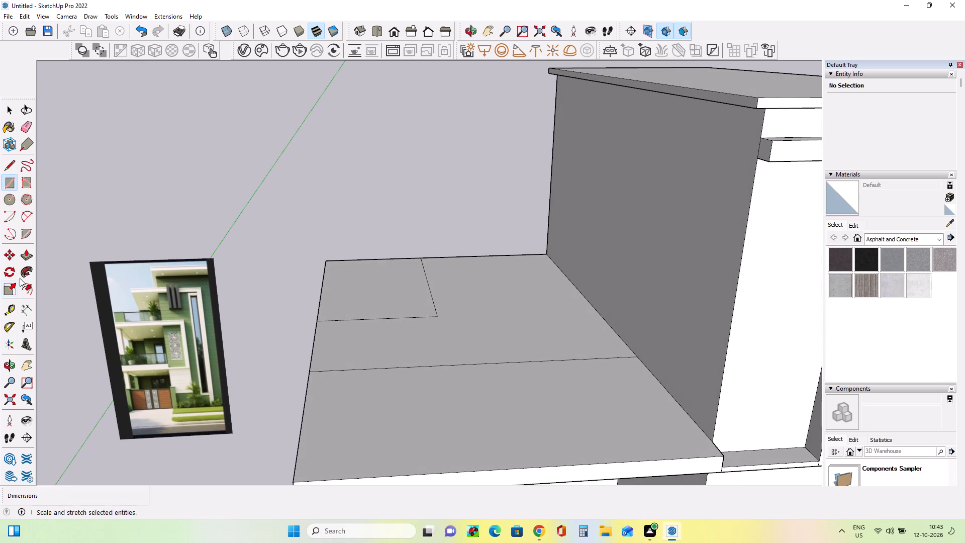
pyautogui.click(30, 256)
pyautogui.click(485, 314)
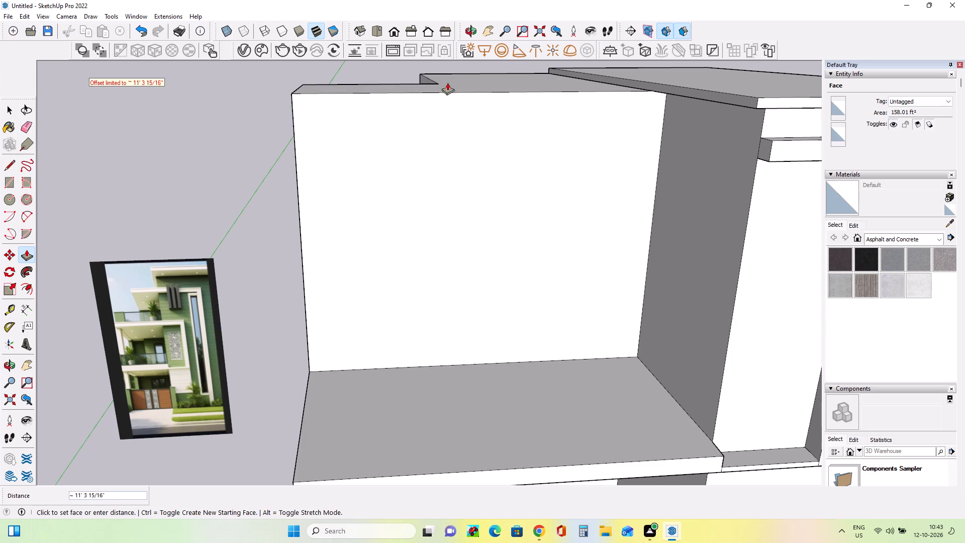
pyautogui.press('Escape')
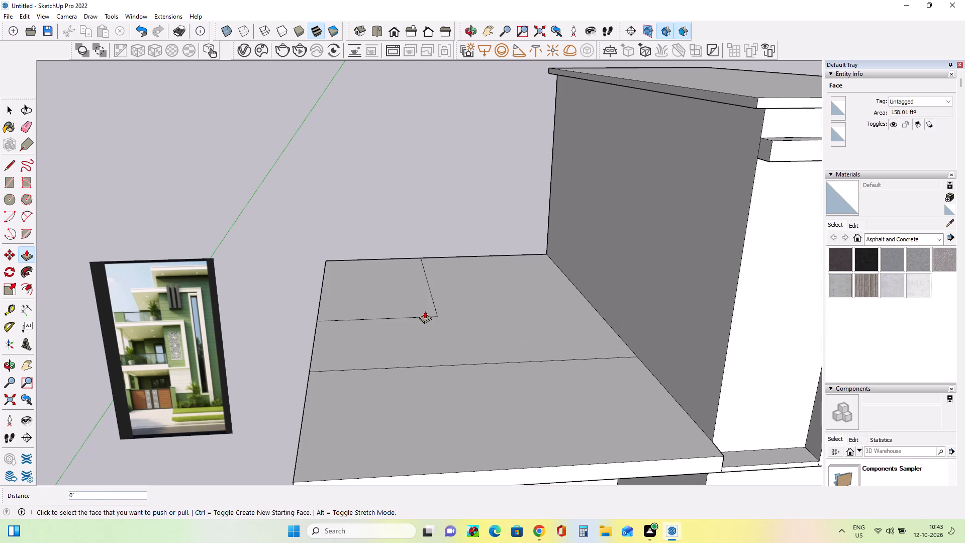
# Draw a line about 5' 5 1/8" long from the small rectangle's inner corner to the dividing line across the roof.
pyautogui.click(6, 168)
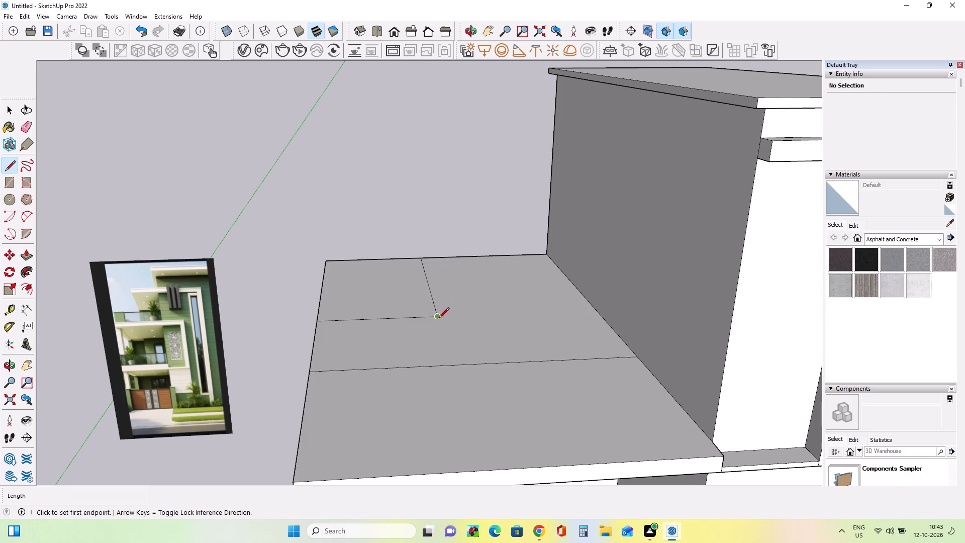
pyautogui.click(437, 318)
pyautogui.click(454, 365)
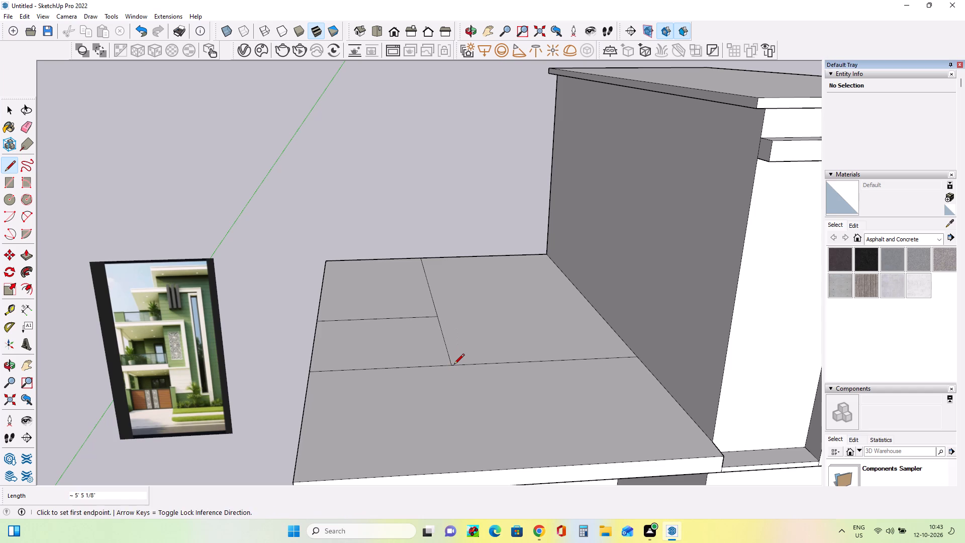
# Erase the outer part of the dividing line and the small rectangle's inner side edge, leaving one stepped outline.
pyautogui.moveTo(489, 351); pyautogui.dragTo(516, 367, button='middle')
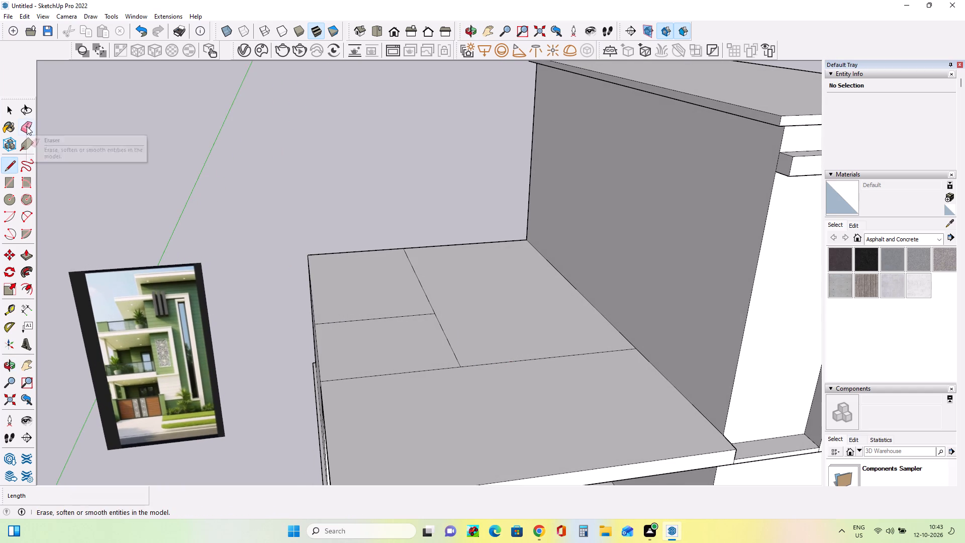
pyautogui.click(27, 126)
pyautogui.moveTo(426, 363); pyautogui.dragTo(433, 394)
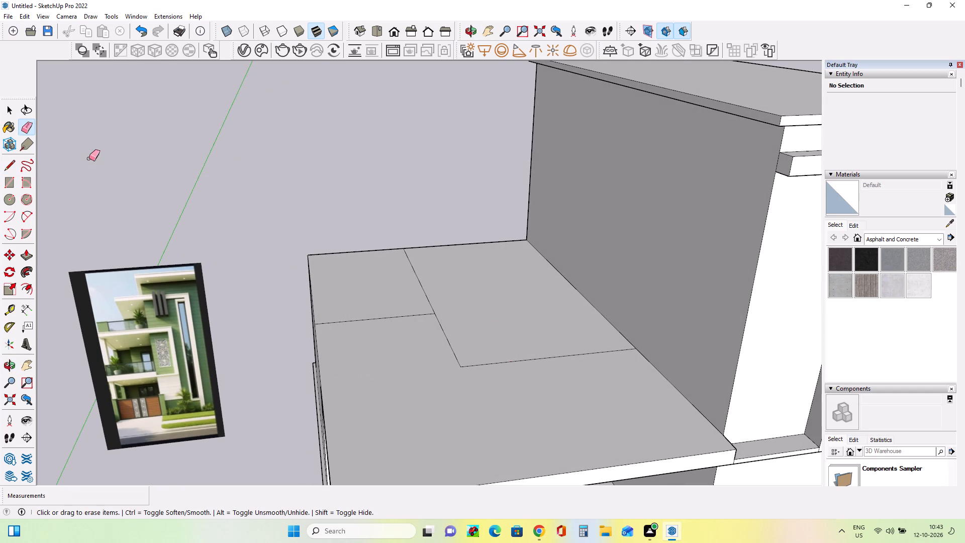
pyautogui.click(24, 259)
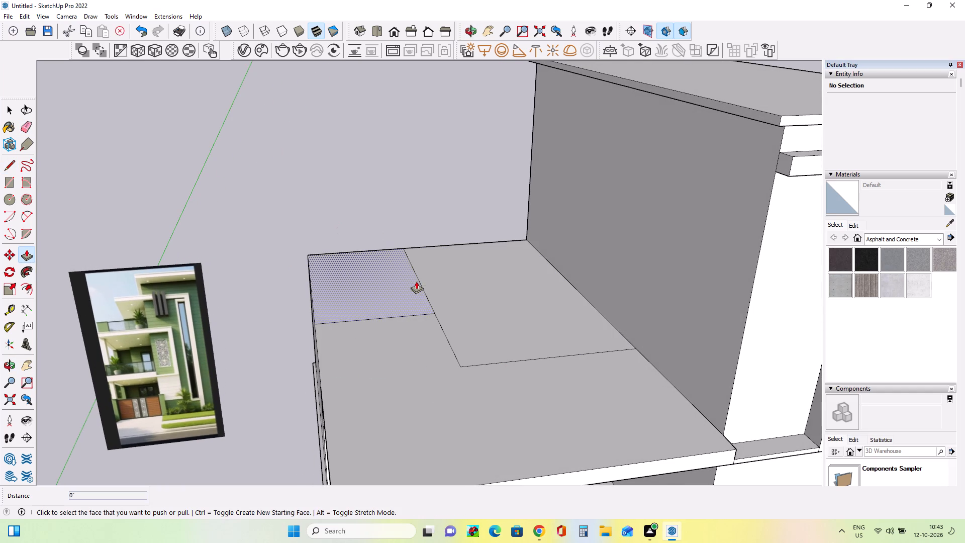
pyautogui.click(28, 123)
pyautogui.moveTo(417, 283); pyautogui.dragTo(425, 283)
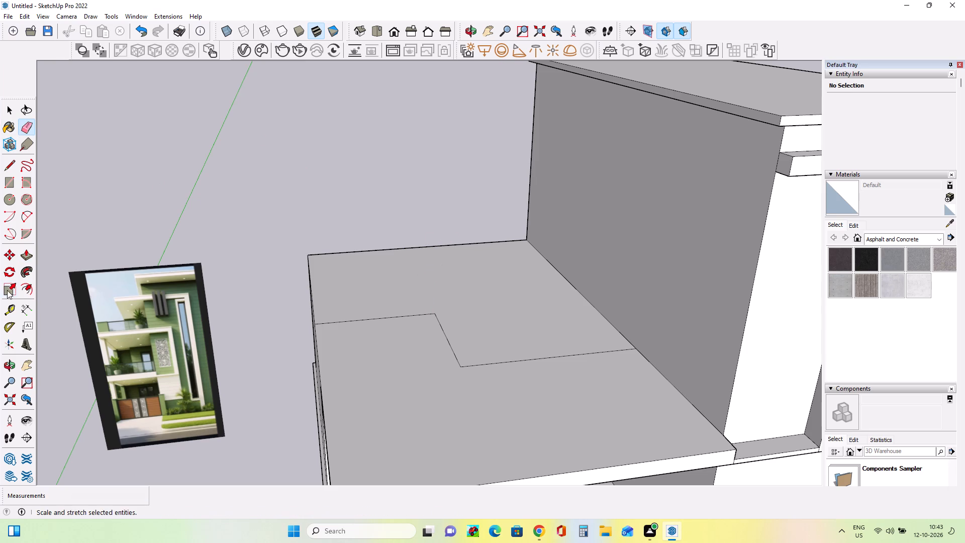
# Push/Pull the stepped rear roof face up 6' 1 3/16" to form the upper-floor block beside the tower.
pyautogui.click(23, 257)
pyautogui.click(453, 280)
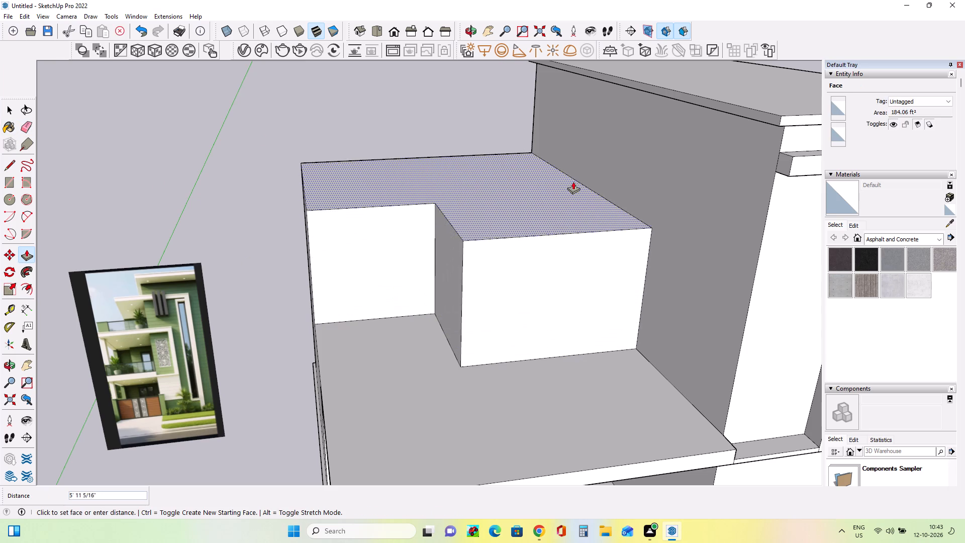
pyautogui.click(646, 190)
# Push/Pull the upper-floor block's top face down 4 9/16".
pyautogui.moveTo(636, 285); pyautogui.dragTo(595, 239, button='middle')
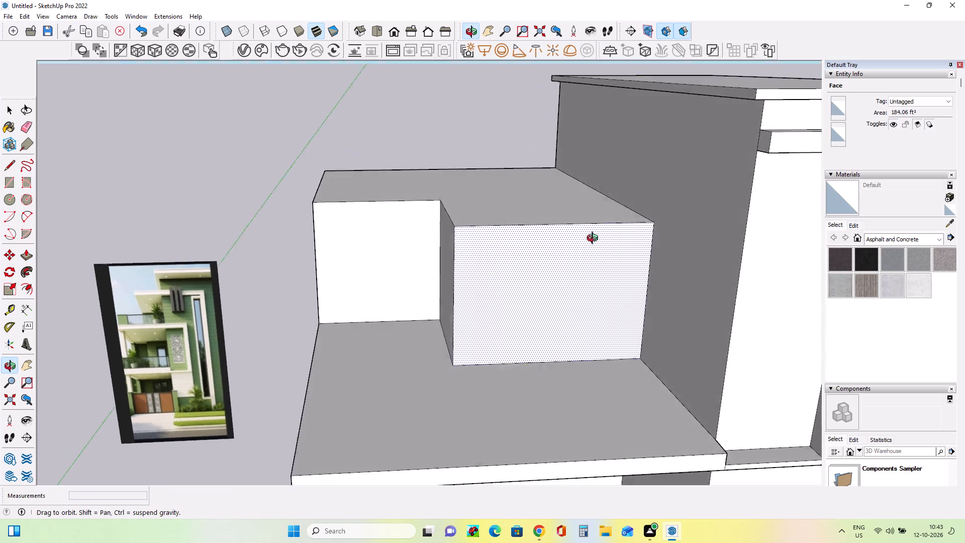
pyautogui.moveTo(595, 239); pyautogui.dragTo(557, 183, button='middle')
pyautogui.scroll(-7, 557, 183)
pyautogui.moveTo(570, 243); pyautogui.dragTo(579, 283, button='middle')
pyautogui.scroll(1, 587, 214)
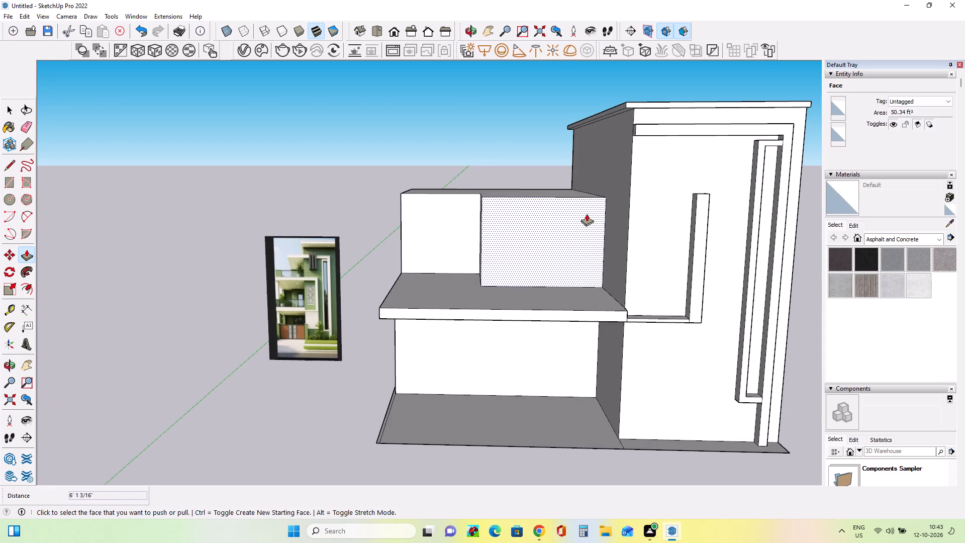
pyautogui.moveTo(578, 224); pyautogui.dragTo(610, 258, button='middle')
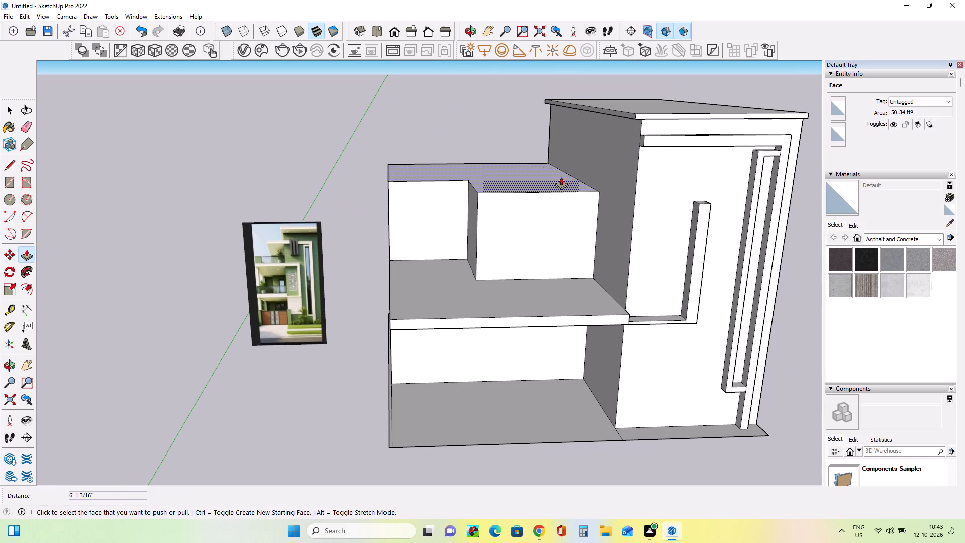
pyautogui.click(560, 178)
pyautogui.click(562, 183)
# Push/Pull the top face of the projecting slab in front of the upper-floor block slightly down to thin the slab.
pyautogui.moveTo(607, 250); pyautogui.dragTo(630, 279, button='middle')
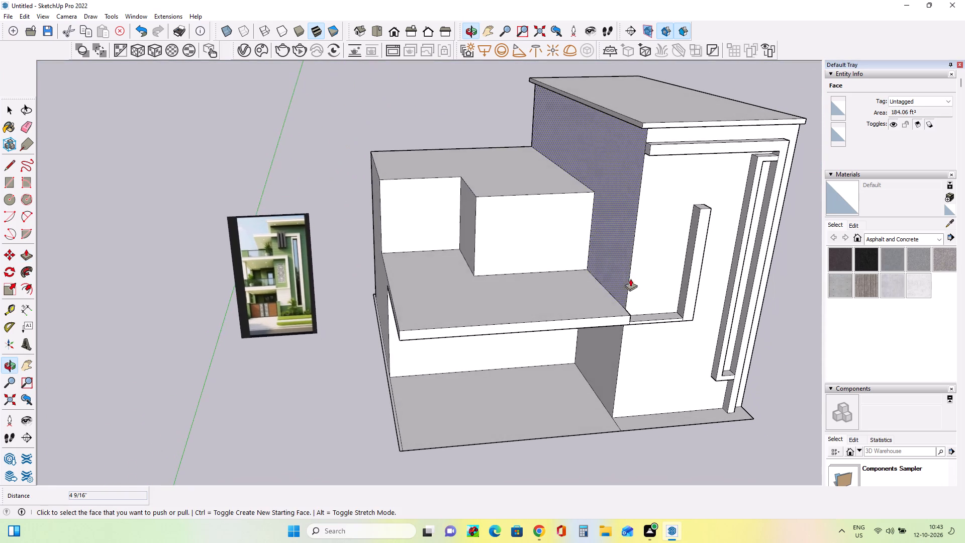
pyautogui.scroll(7, 320, 218)
pyautogui.scroll(-4, 320, 218)
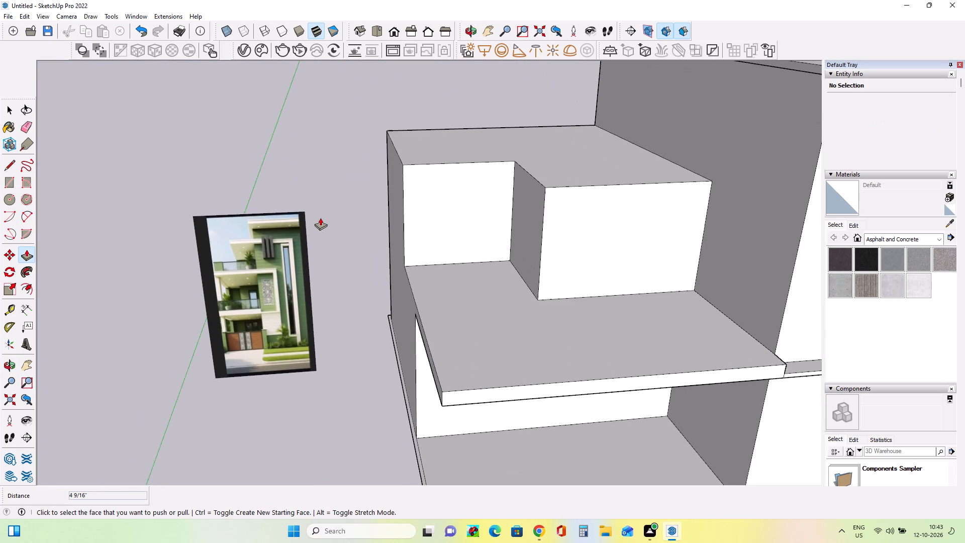
pyautogui.scroll(-2, 320, 218)
pyautogui.moveTo(423, 230); pyautogui.dragTo(346, 183, button='middle')
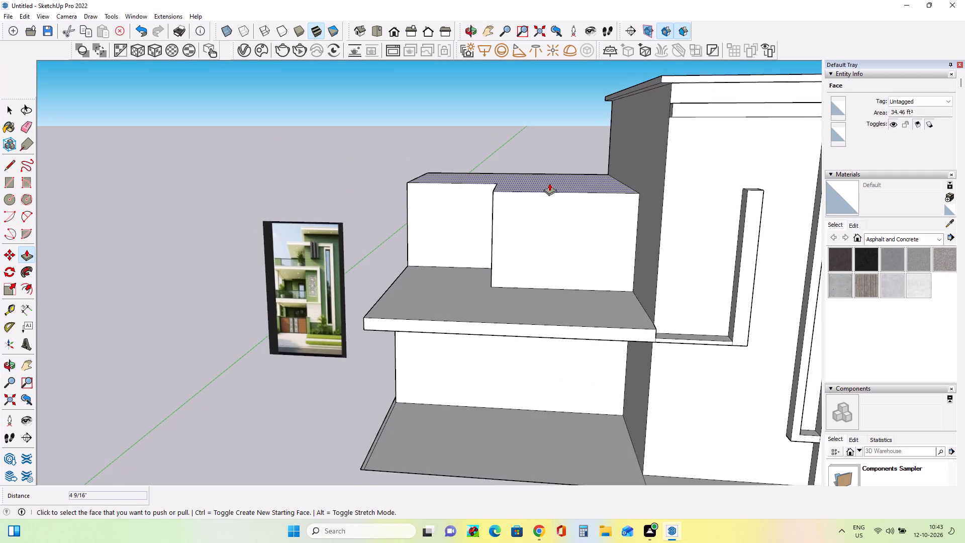
pyautogui.scroll(1, 556, 174)
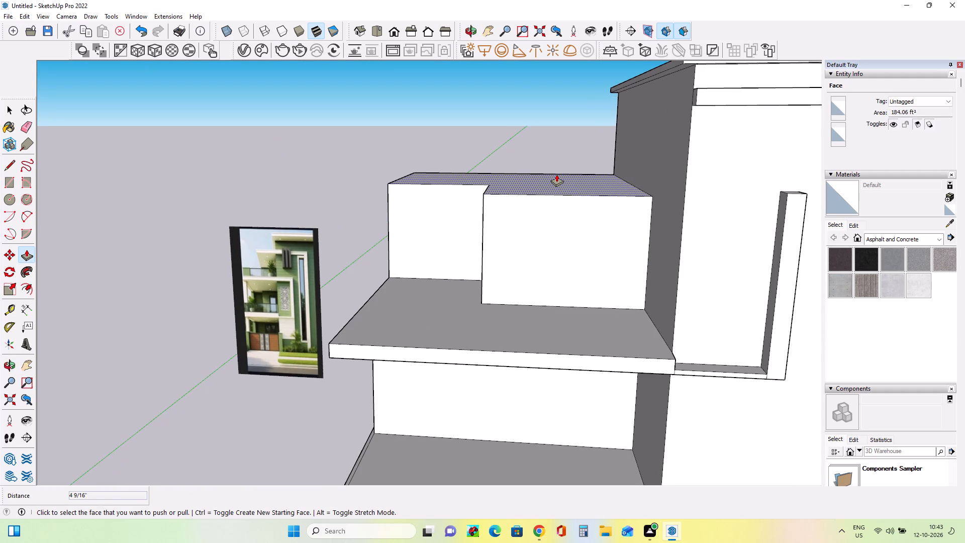
pyautogui.click(473, 320)
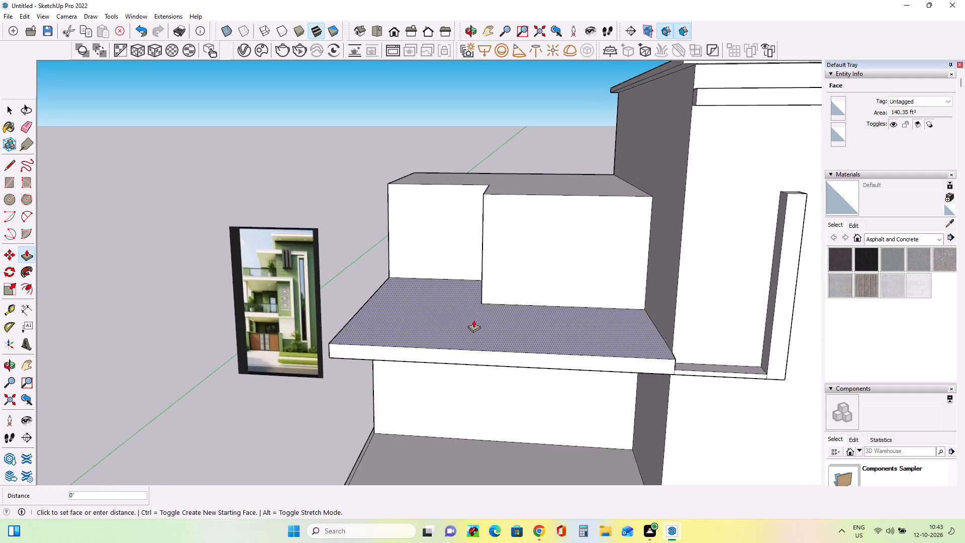
pyautogui.click(469, 323)
# Push/Pull the tower roof's top face up 1 7/8" to thicken the roof slab.
pyautogui.moveTo(509, 292); pyautogui.dragTo(514, 297, button='middle')
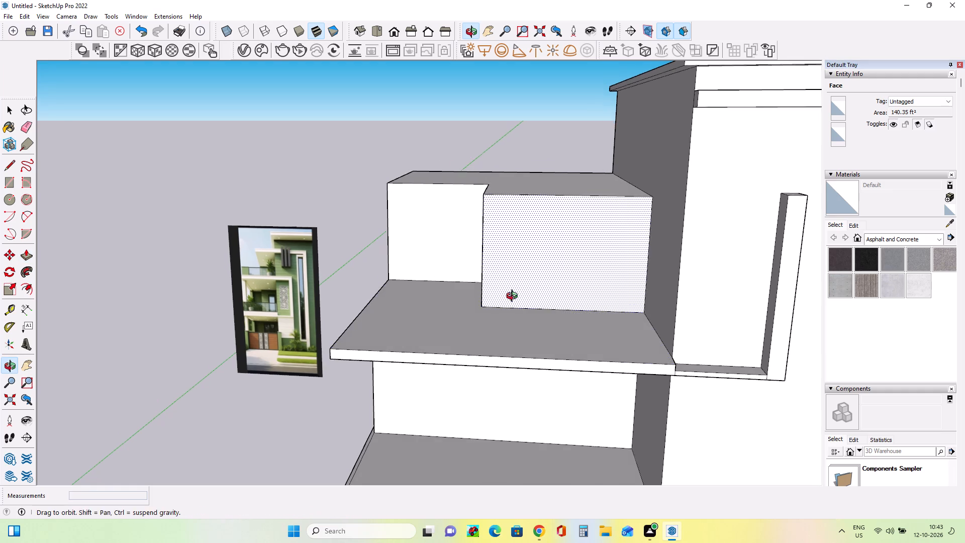
pyautogui.moveTo(514, 297); pyautogui.dragTo(521, 307, button='middle')
pyautogui.scroll(-4, 508, 298)
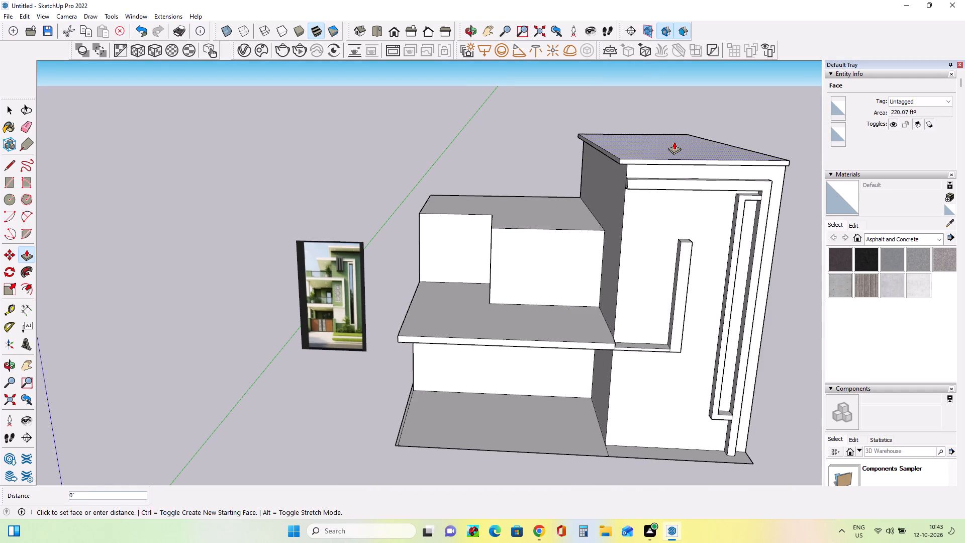
pyautogui.click(674, 142)
pyautogui.click(673, 140)
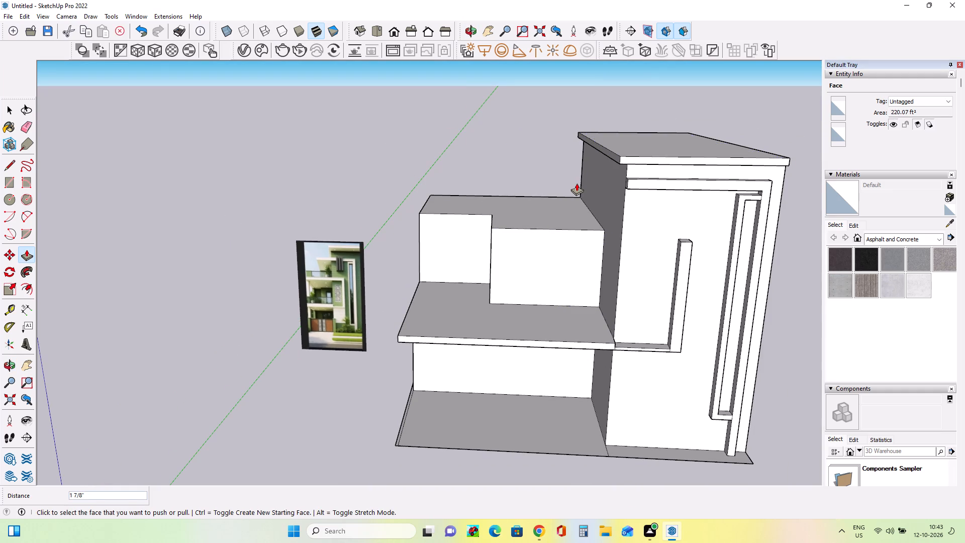
# Examine the upper-floor block and roof slabs from several angles and compare them with the reference image.
pyautogui.scroll(6, 576, 183)
pyautogui.scroll(-1, 496, 274)
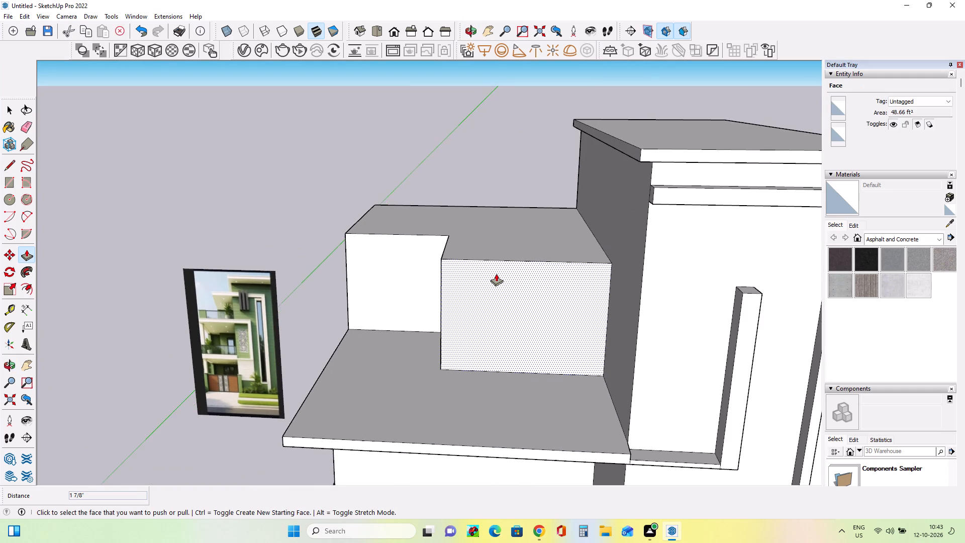
pyautogui.scroll(-7, 496, 273)
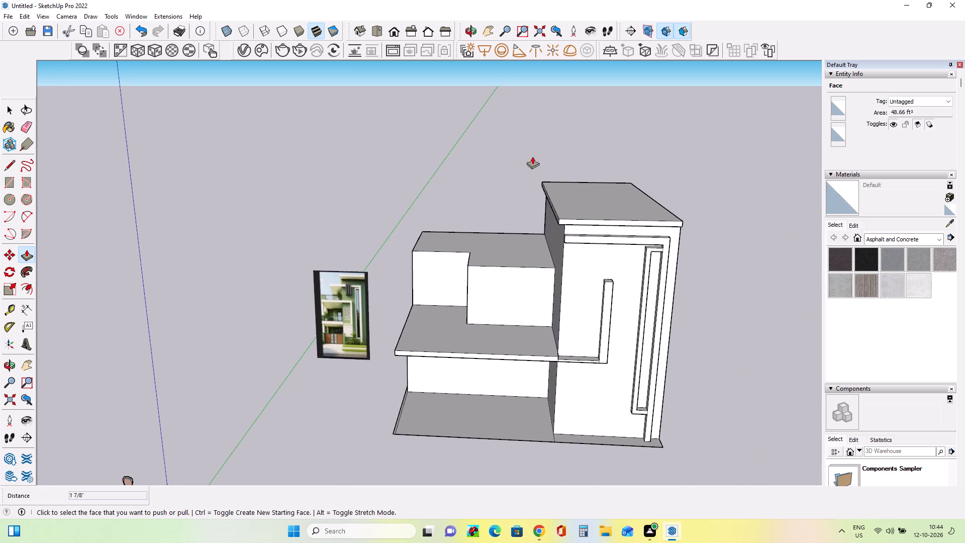
pyautogui.scroll(2, 564, 300)
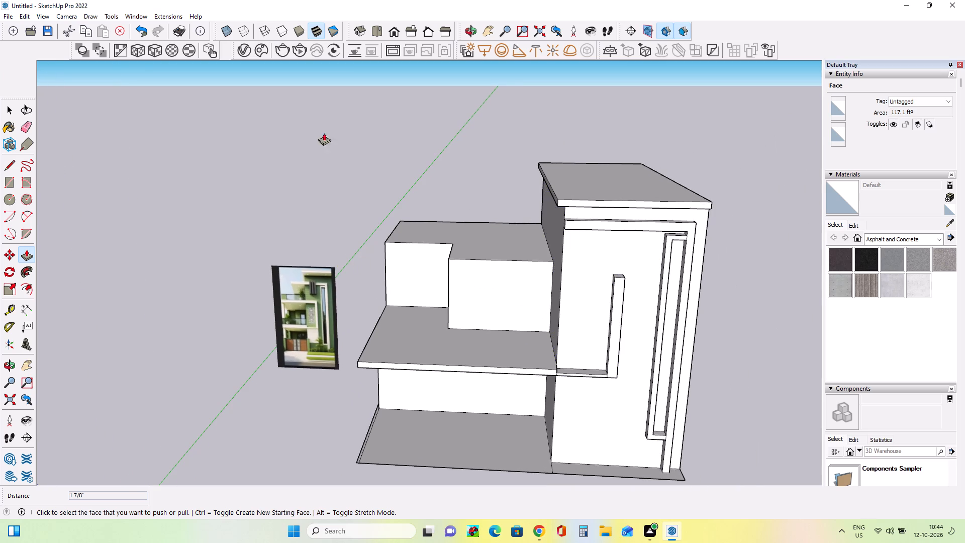
pyautogui.moveTo(439, 307); pyautogui.dragTo(505, 288, button='middle')
pyautogui.moveTo(481, 301); pyautogui.dragTo(479, 301, button='middle')
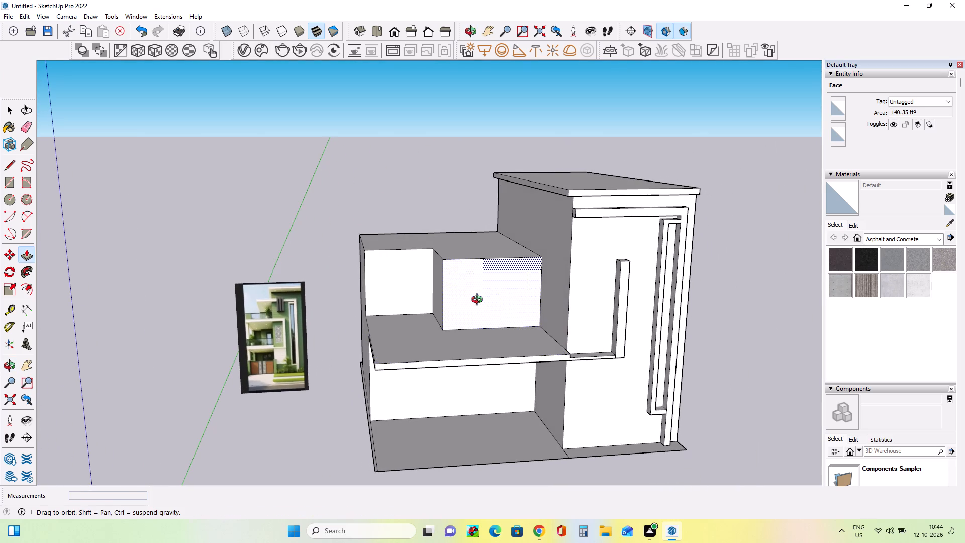
# Examine the house model against the reference image, focusing on the upper-floor block and balcony area.
pyautogui.moveTo(479, 301); pyautogui.dragTo(475, 303, button='middle')
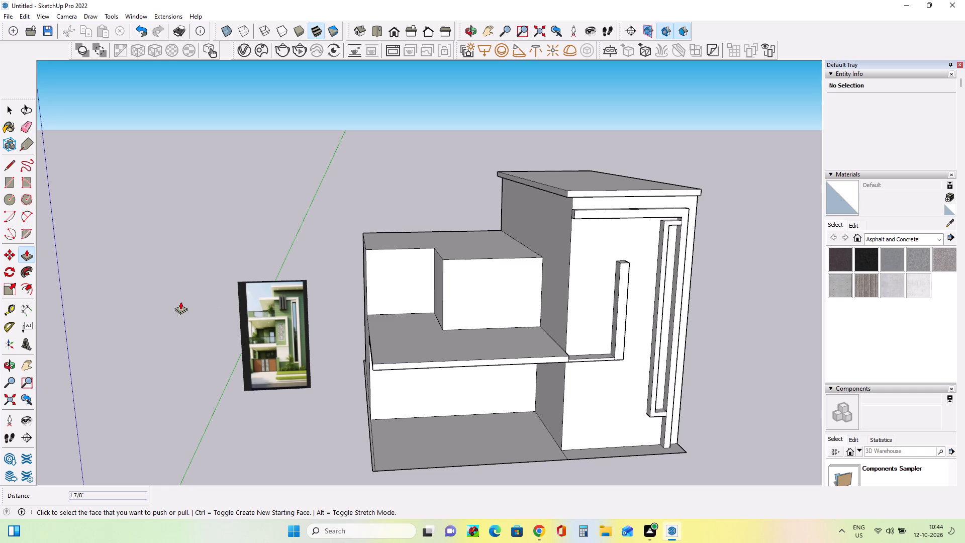
pyautogui.scroll(7, 258, 289)
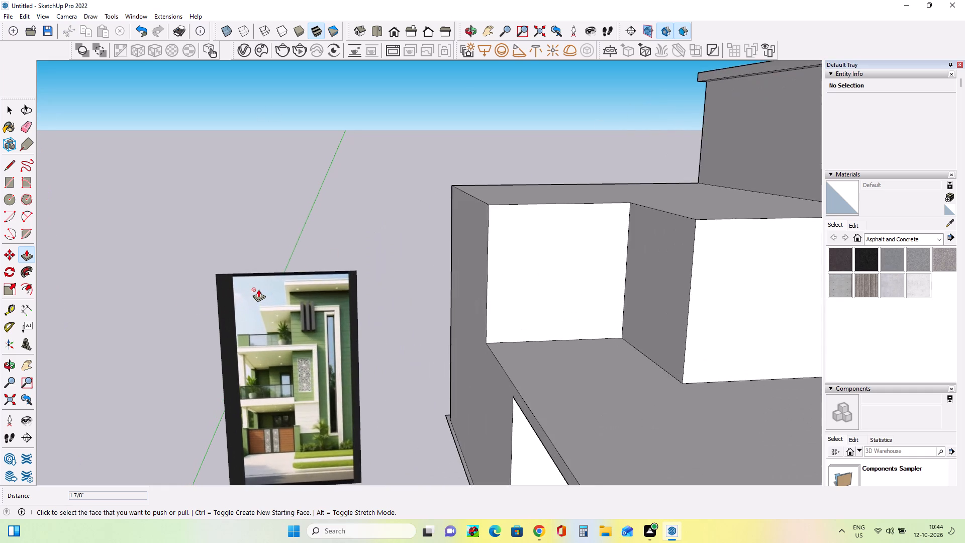
pyautogui.scroll(-8, 258, 289)
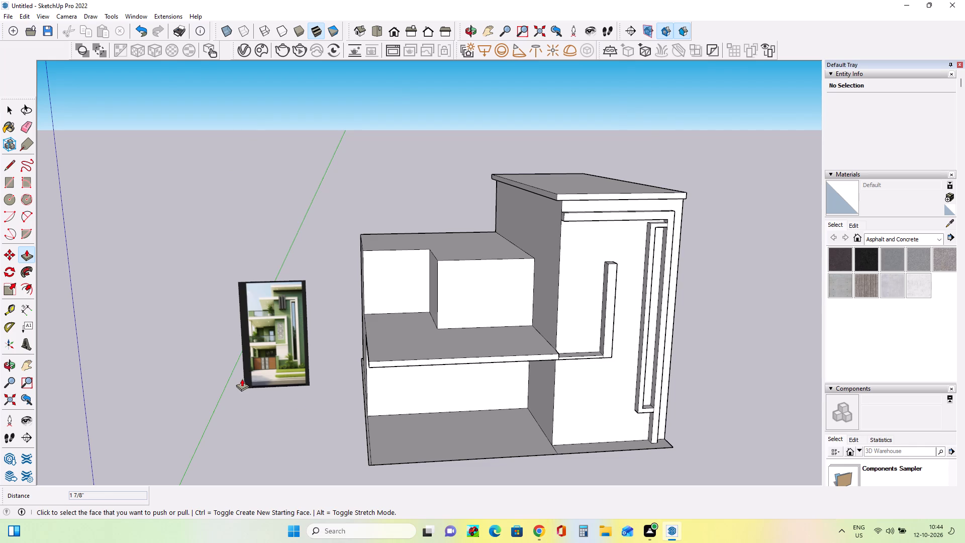
pyautogui.moveTo(206, 377); pyautogui.dragTo(297, 389, button='middle')
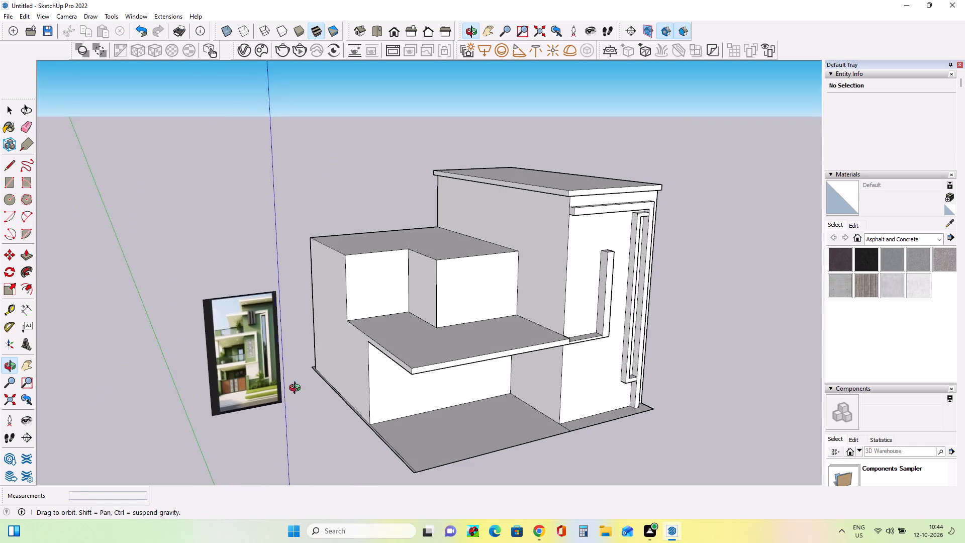
pyautogui.moveTo(297, 389); pyautogui.dragTo(297, 390, button='middle')
pyautogui.scroll(3, 240, 324)
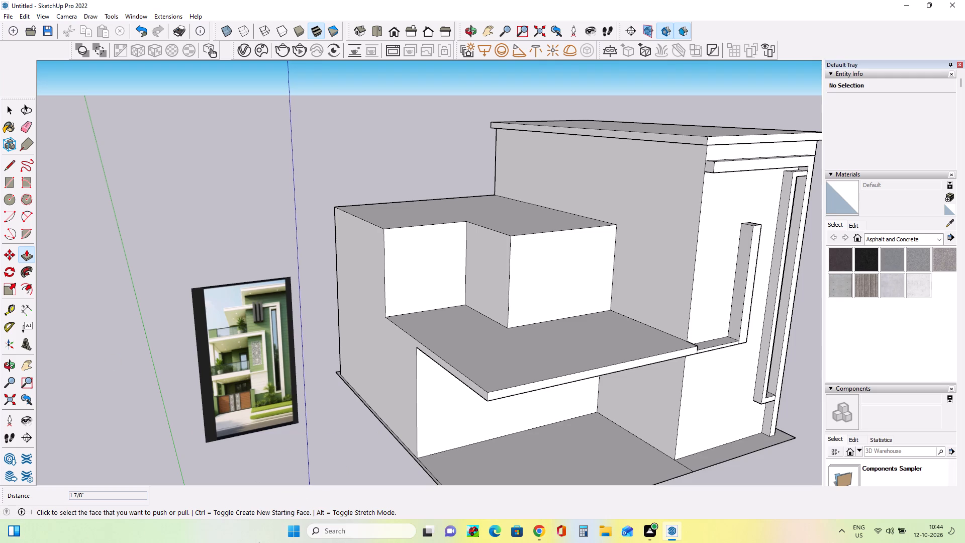
pyautogui.scroll(8, 193, 353)
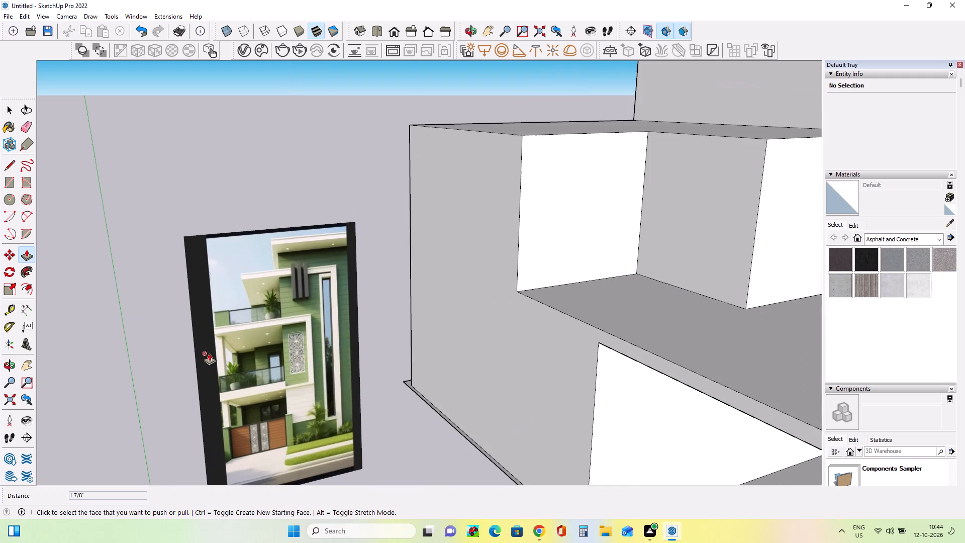
pyautogui.scroll(5, 209, 353)
pyautogui.scroll(-9, 258, 354)
# Draw a full-height rectangle, 5' 10 3/4" by about 10 7/16", at the outer edge of the upper-floor block's recessed front wall.
pyautogui.moveTo(356, 371); pyautogui.dragTo(350, 375, button='middle')
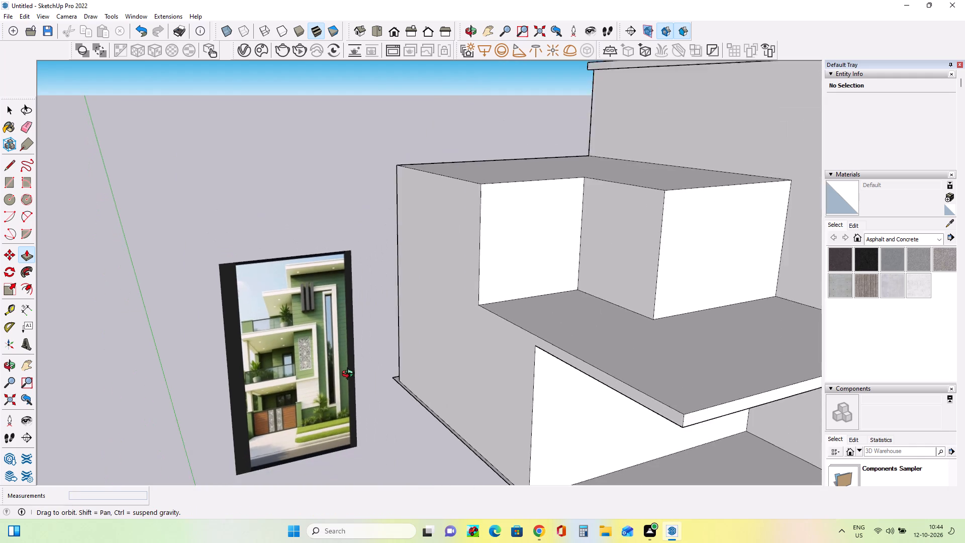
pyautogui.moveTo(350, 375); pyautogui.dragTo(255, 395, button='middle')
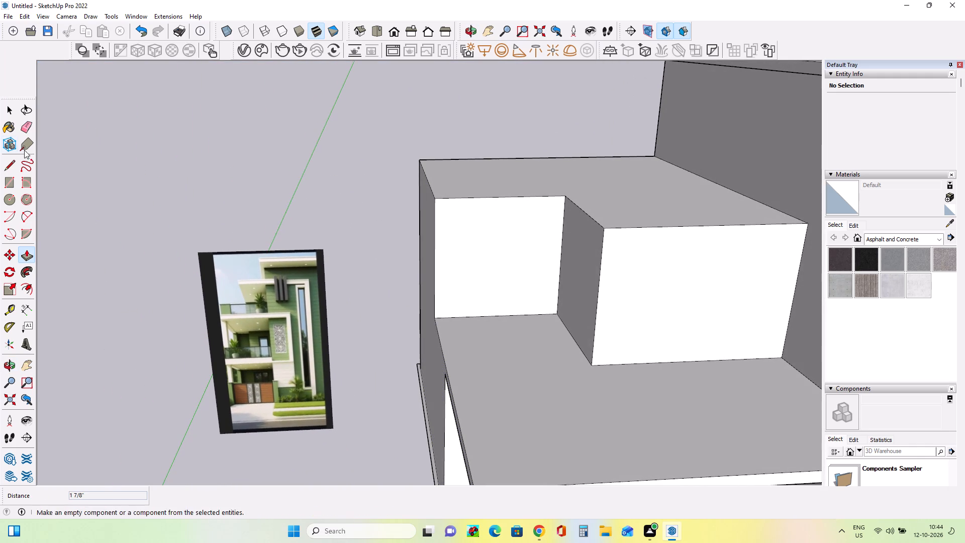
pyautogui.click(8, 182)
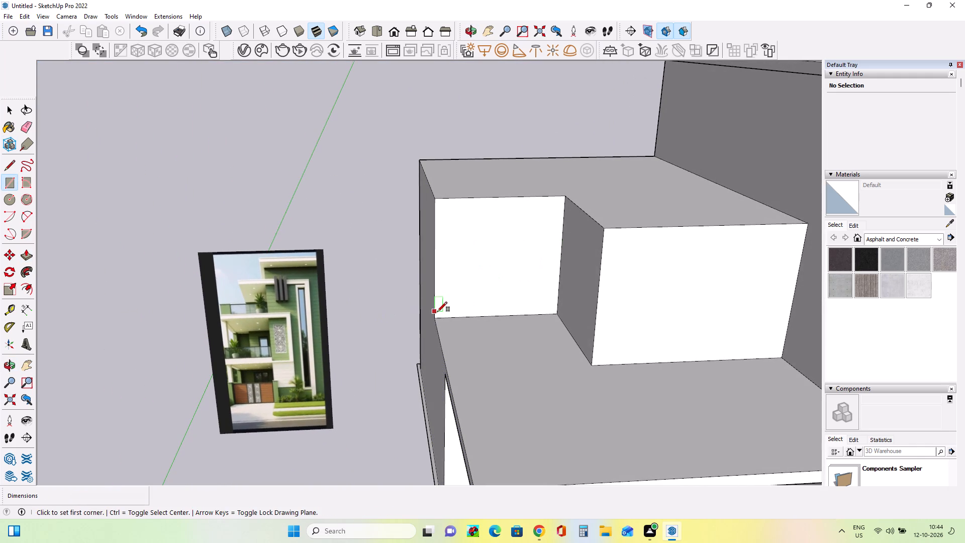
pyautogui.click(438, 315)
pyautogui.press('Escape')
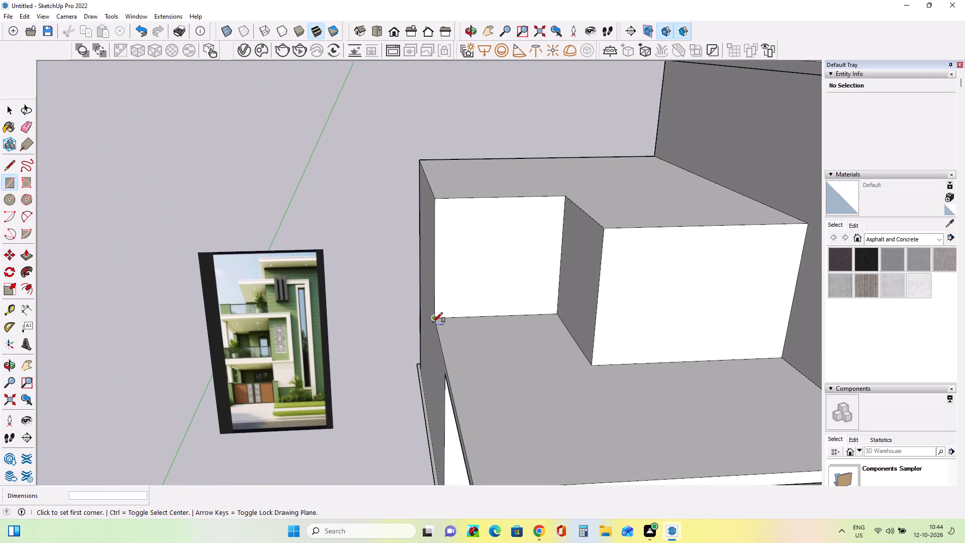
pyautogui.click(433, 322)
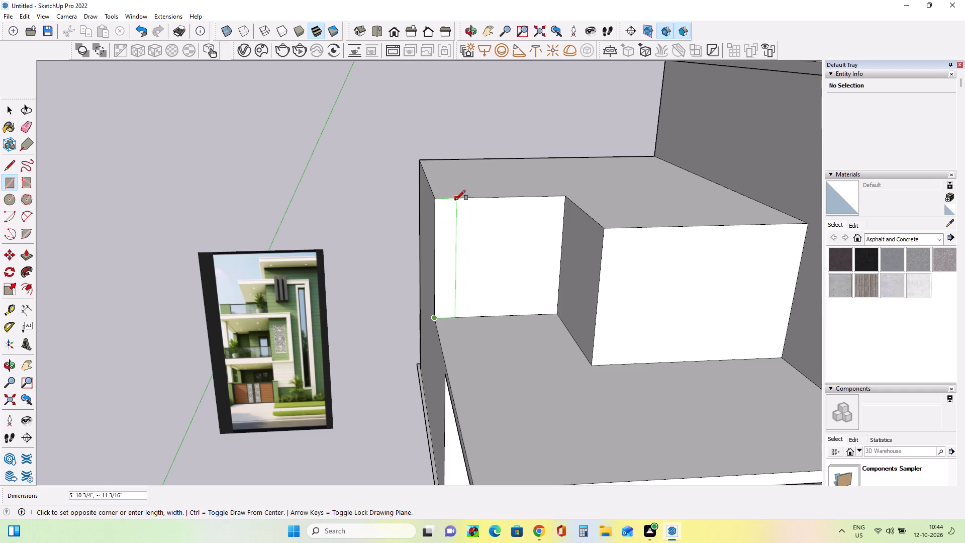
pyautogui.click(454, 198)
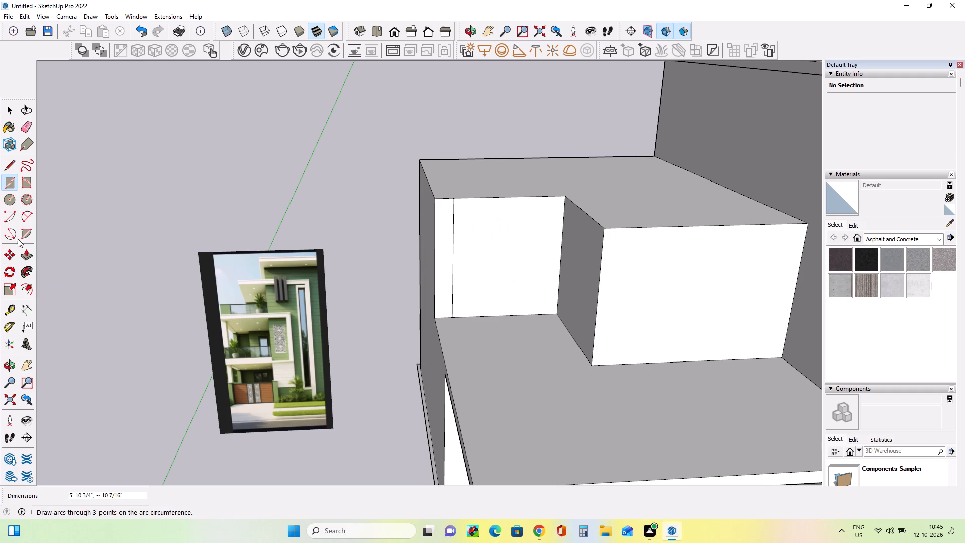
# Push/Pull the narrow strip at the recessed wall's outer edge forward 8 7/16" to form a pillar.
pyautogui.click(23, 252)
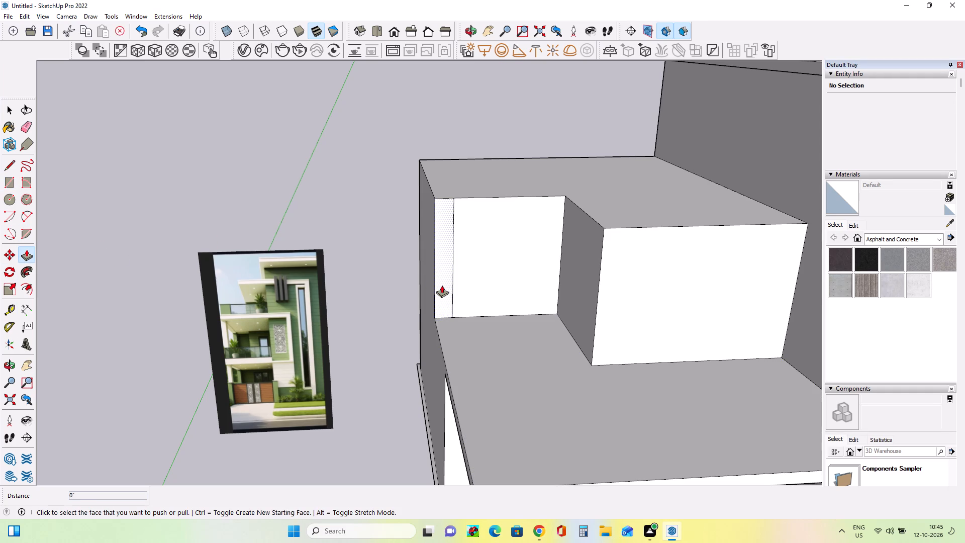
pyautogui.click(442, 285)
pyautogui.click(443, 291)
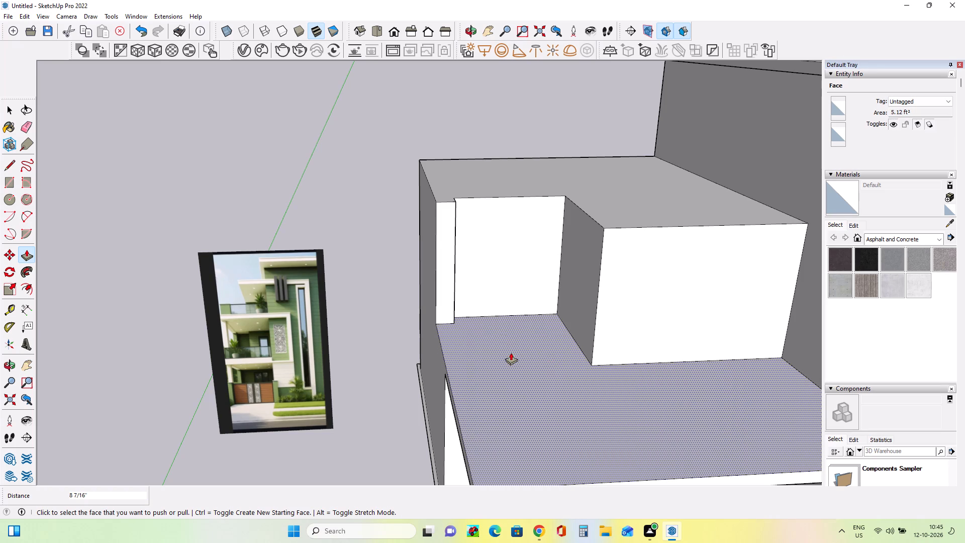
# Examine the reference image's balconies and roofs and compare them with the upper-floor block and tower from several angles.
pyautogui.moveTo(493, 349); pyautogui.dragTo(464, 317, button='middle')
pyautogui.scroll(6, 226, 346)
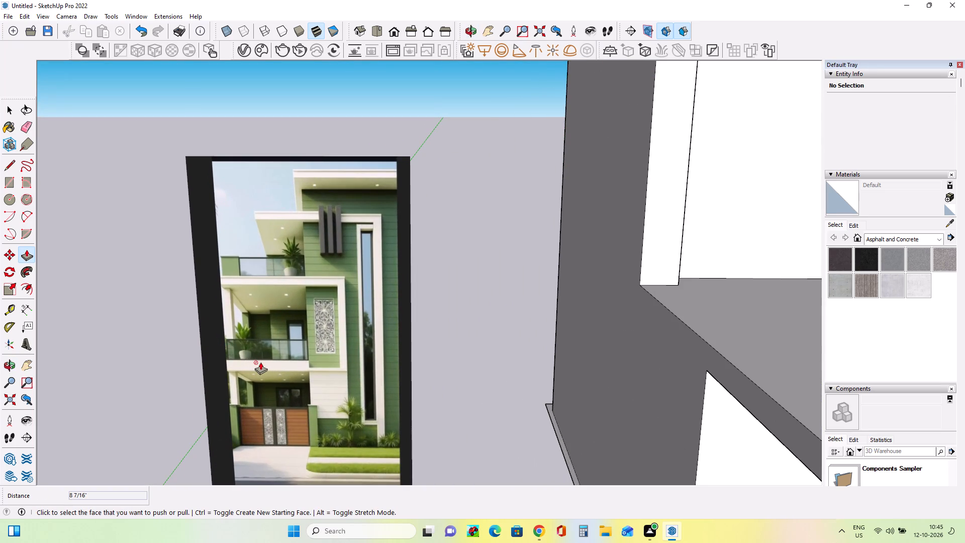
pyautogui.moveTo(258, 365); pyautogui.dragTo(250, 367, button='middle')
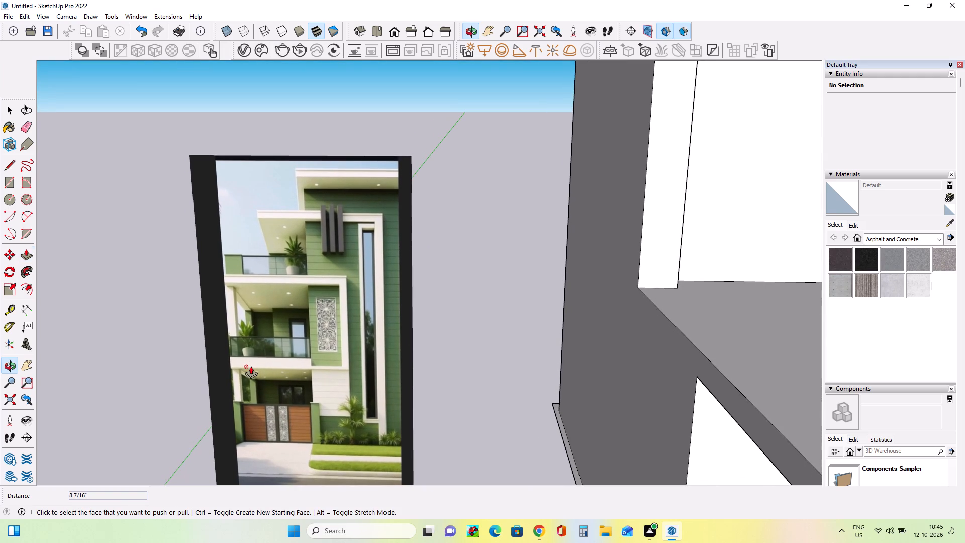
pyautogui.scroll(-8, 251, 366)
pyautogui.scroll(2, 250, 366)
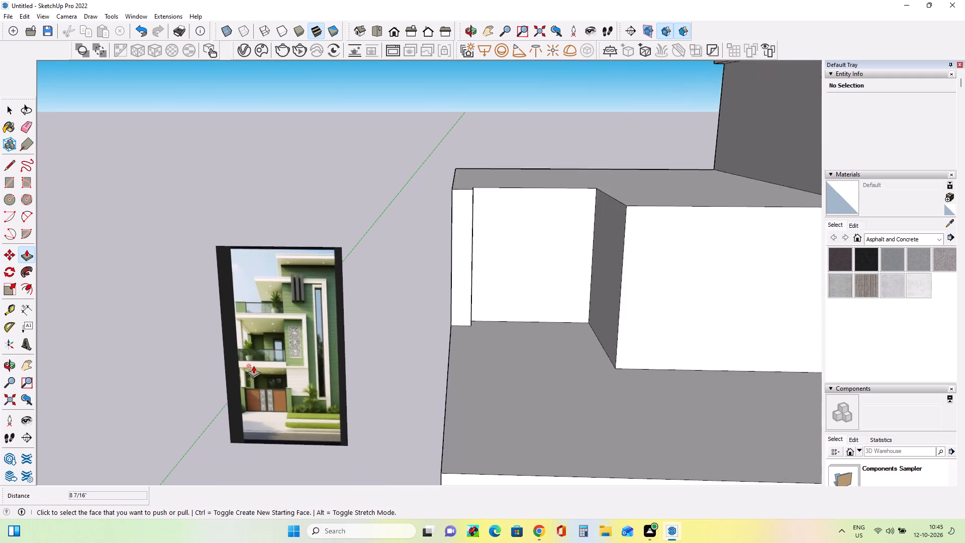
pyautogui.scroll(2, 253, 366)
pyautogui.moveTo(272, 361); pyautogui.dragTo(221, 332, button='middle')
pyautogui.scroll(-3, 221, 332)
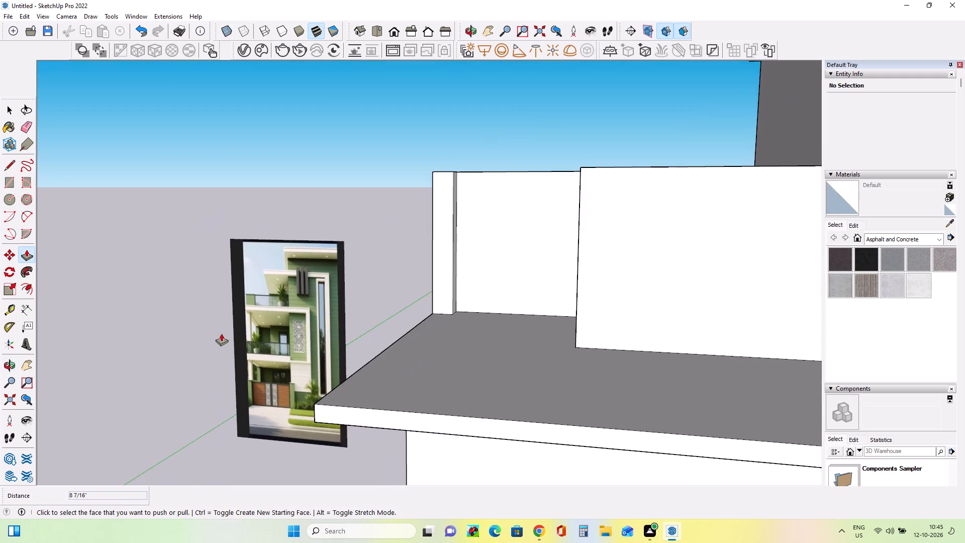
pyautogui.scroll(-4, 221, 333)
pyautogui.moveTo(298, 359); pyautogui.dragTo(316, 376, button='middle')
pyautogui.scroll(4, 195, 339)
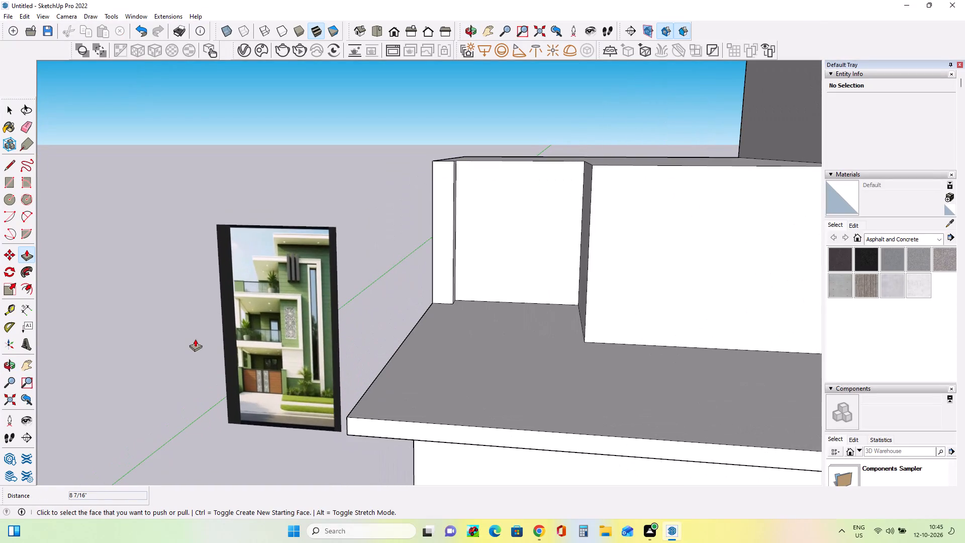
pyautogui.scroll(-8, 208, 340)
pyautogui.moveTo(537, 334); pyautogui.dragTo(544, 339, button='middle')
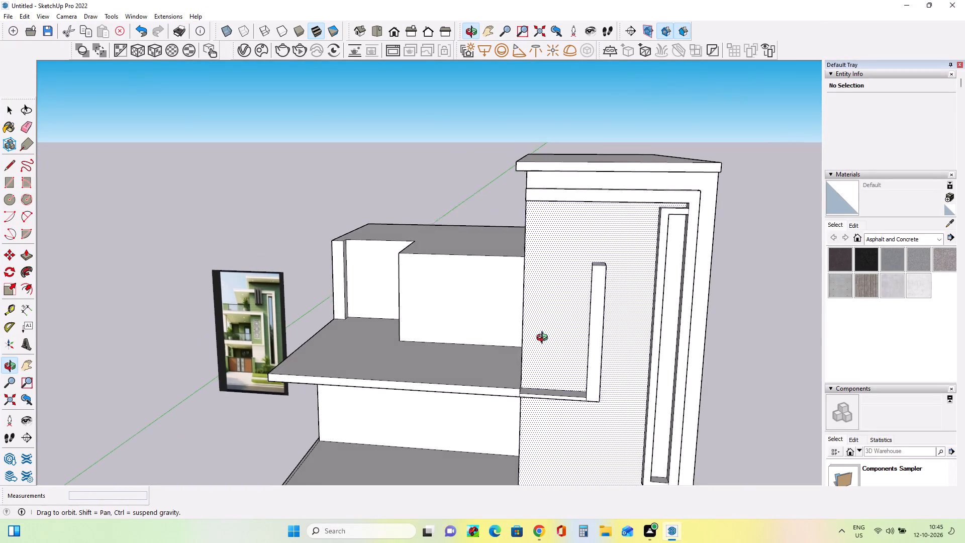
pyautogui.moveTo(544, 339); pyautogui.dragTo(609, 338, button='middle')
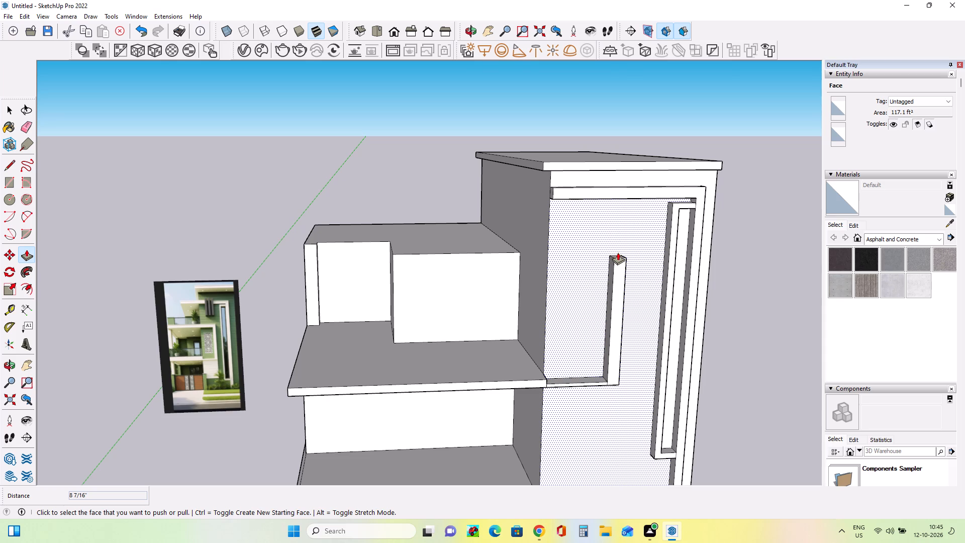
# Push/Pull the tower roof slab's undersides upward, the front overhang about 3 5/8" and the side overhang 3 15/16".
pyautogui.moveTo(607, 184); pyautogui.dragTo(606, 184, button='middle')
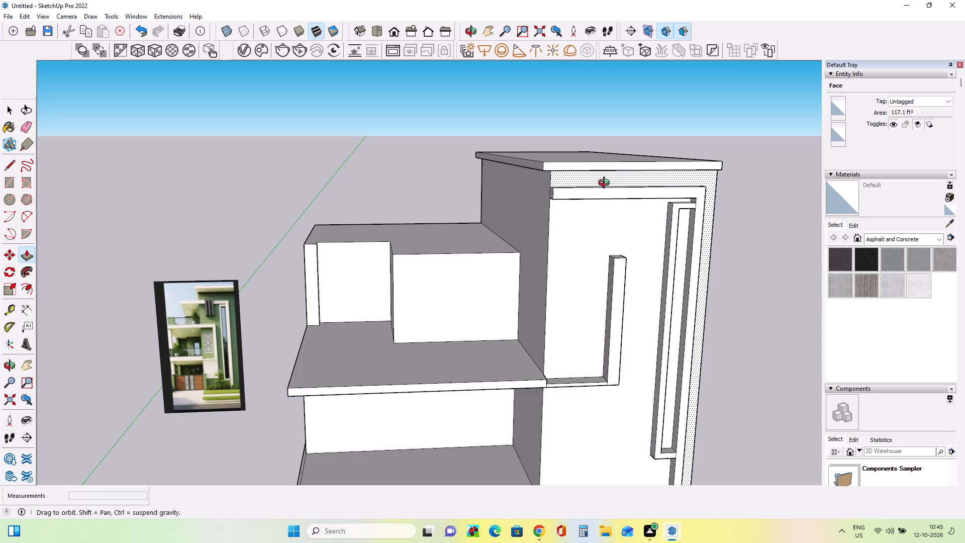
pyautogui.moveTo(606, 184); pyautogui.dragTo(572, 146, button='middle')
pyautogui.scroll(4, 577, 155)
pyautogui.moveTo(586, 161); pyautogui.dragTo(574, 119, button='middle')
pyautogui.click(574, 129)
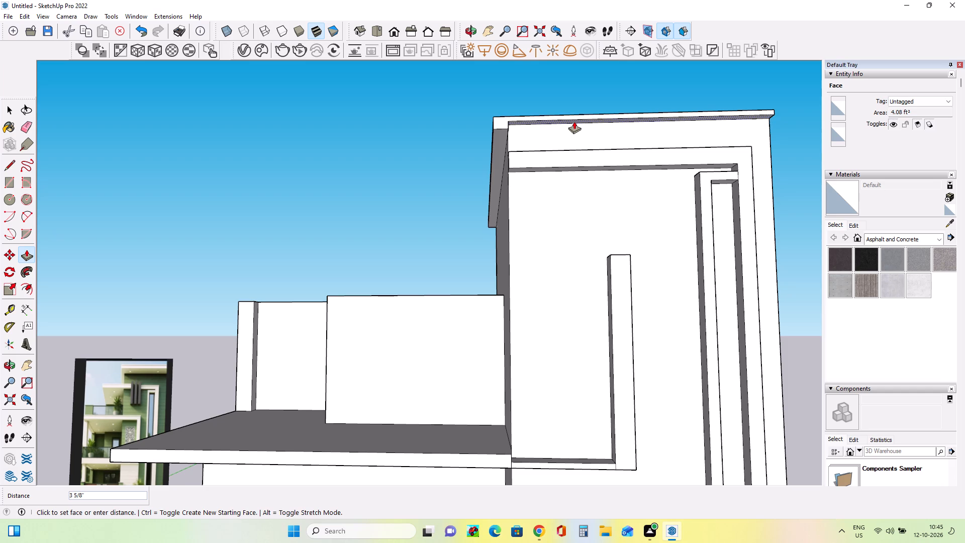
pyautogui.click(574, 121)
pyautogui.click(504, 135)
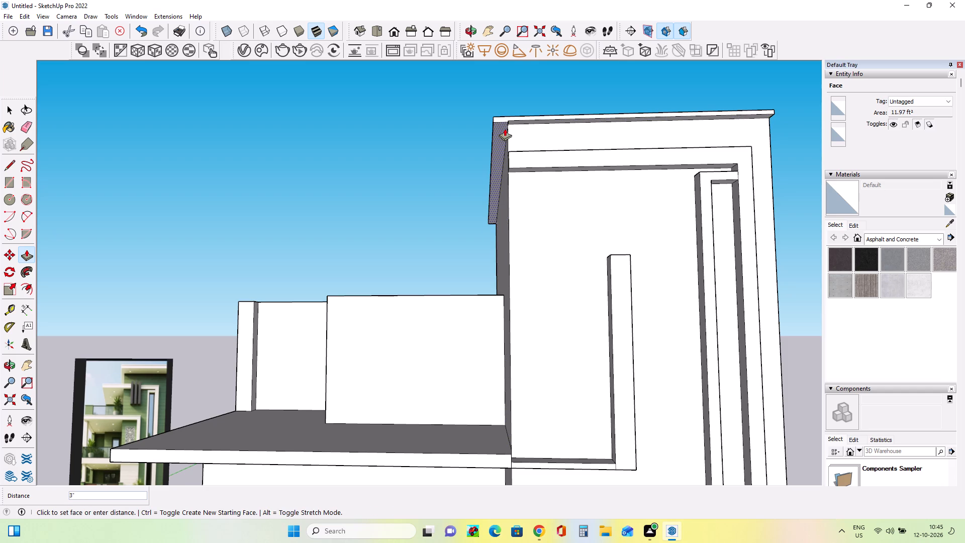
pyautogui.click(505, 126)
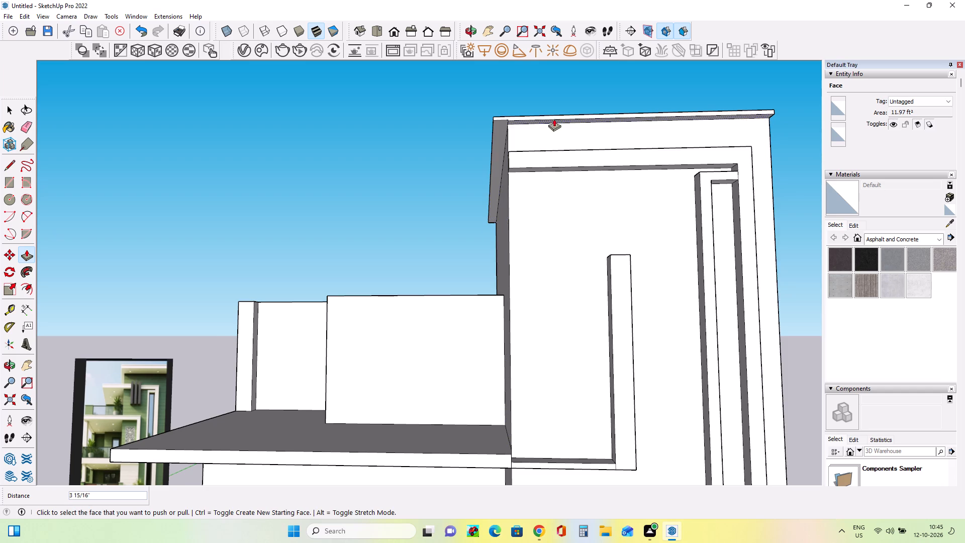
# Push/Pull the tower roof's top face up 4 7/16" to thicken the slab.
pyautogui.scroll(1, 561, 115)
pyautogui.moveTo(564, 122); pyautogui.dragTo(564, 265, button='middle')
pyautogui.click(575, 181)
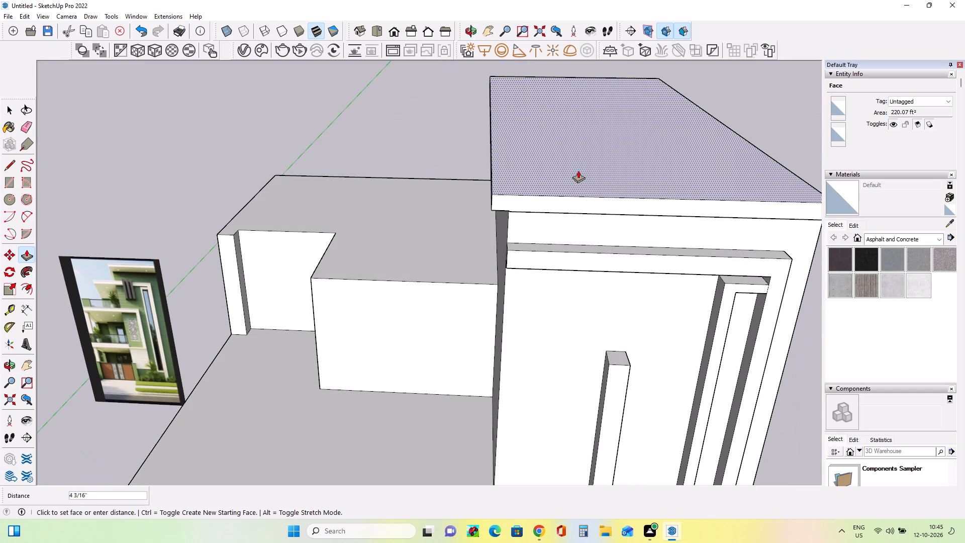
pyautogui.click(578, 170)
# Push/Pull the tower roof's overhang undersides upward, the front one 2 1/4" and the side one 1 15/16".
pyautogui.moveTo(603, 248); pyautogui.dragTo(610, 132, button='middle')
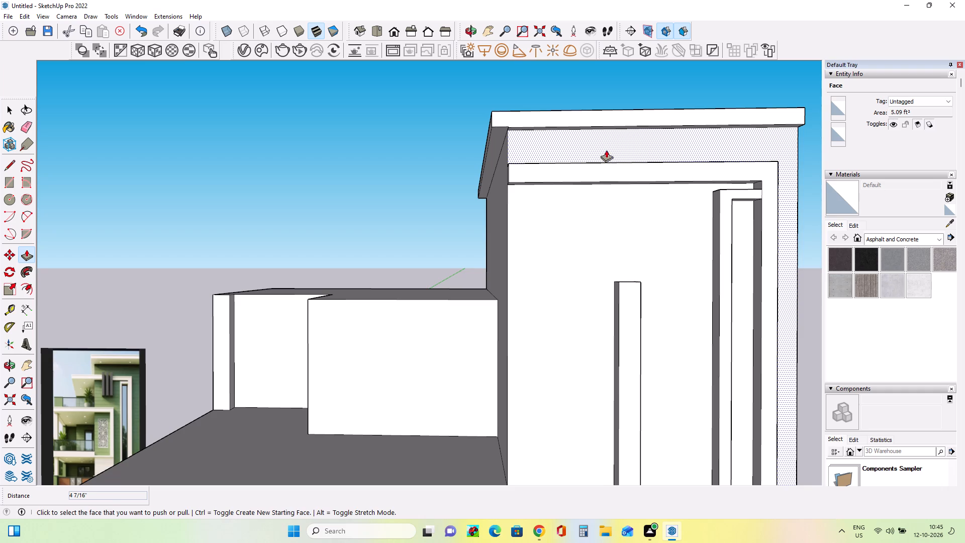
pyautogui.moveTo(607, 150); pyautogui.dragTo(630, 94, button='middle')
pyautogui.click(625, 109)
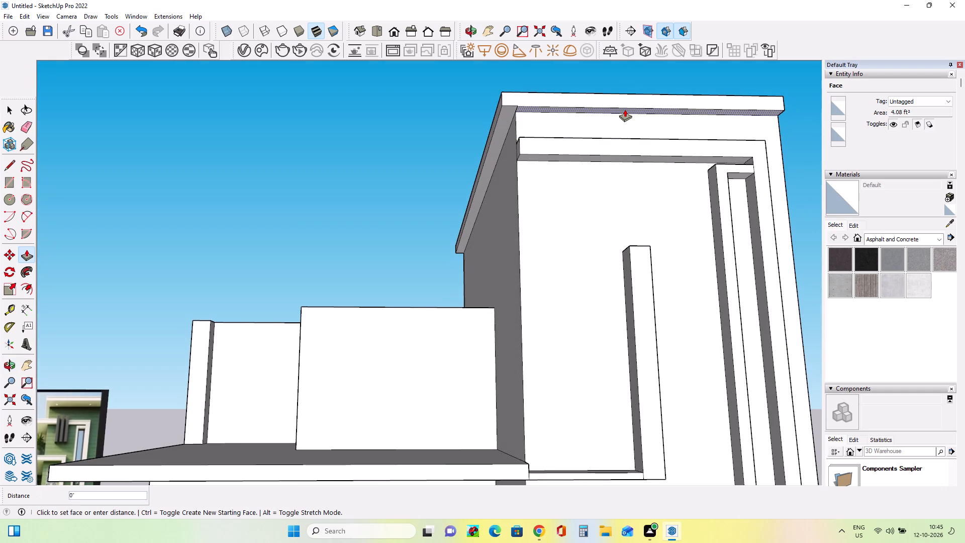
pyautogui.click(625, 104)
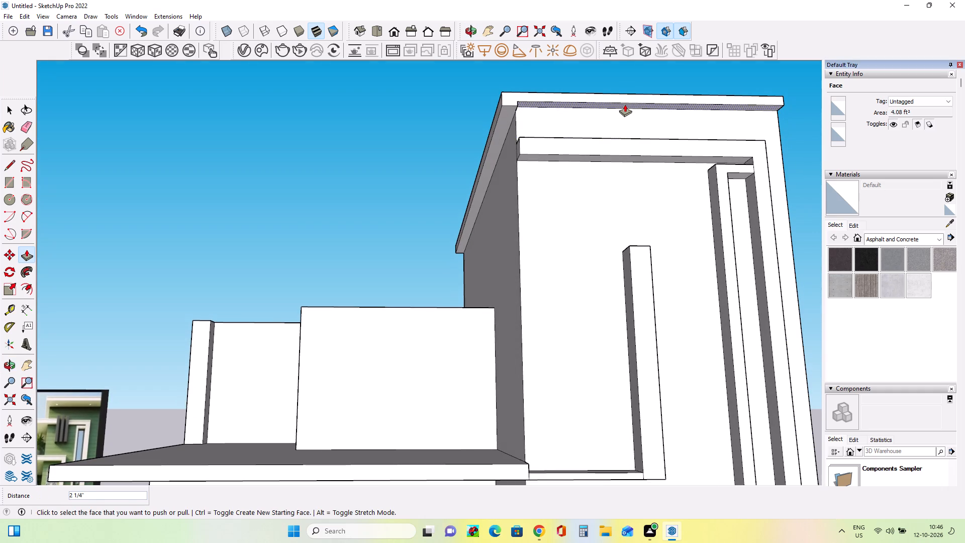
pyautogui.click(509, 109)
pyautogui.click(520, 102)
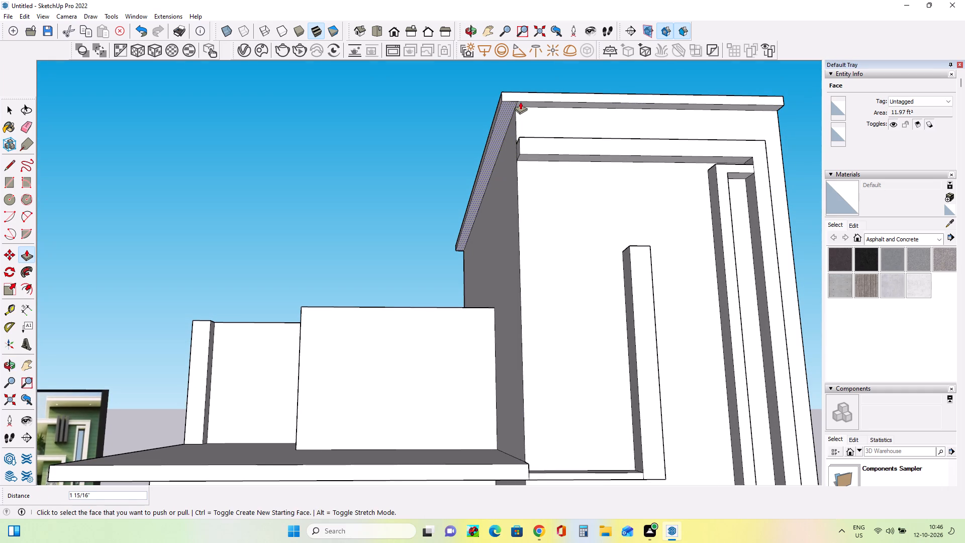
# Push/Pull the tower roof's top face up 4 1/4".
pyautogui.moveTo(541, 147); pyautogui.dragTo(500, 296, button='middle')
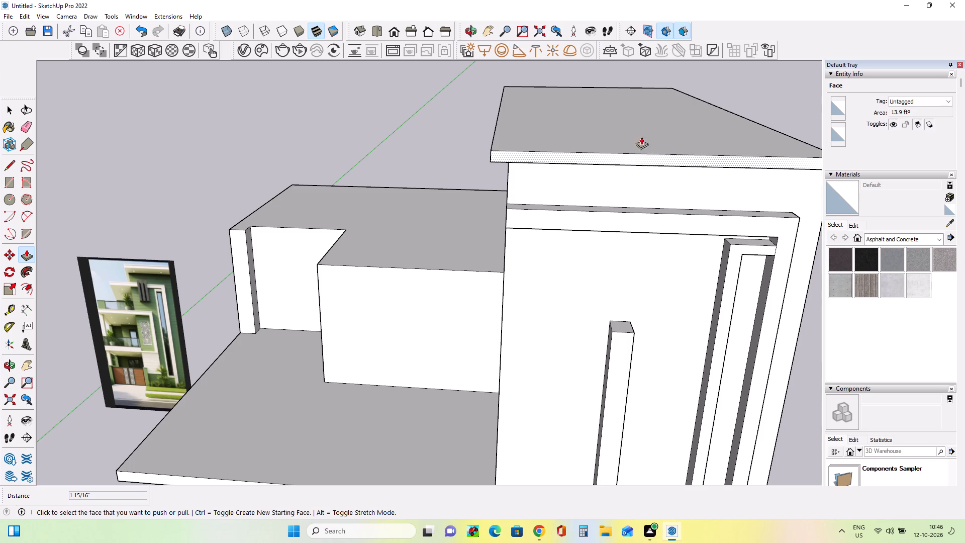
pyautogui.click(636, 124)
pyautogui.click(635, 114)
# Push/Pull the underside of the horizontal facade band beneath the tower roof up 1 5/16" to thin the band.
pyautogui.moveTo(592, 298); pyautogui.dragTo(613, 241, button='middle')
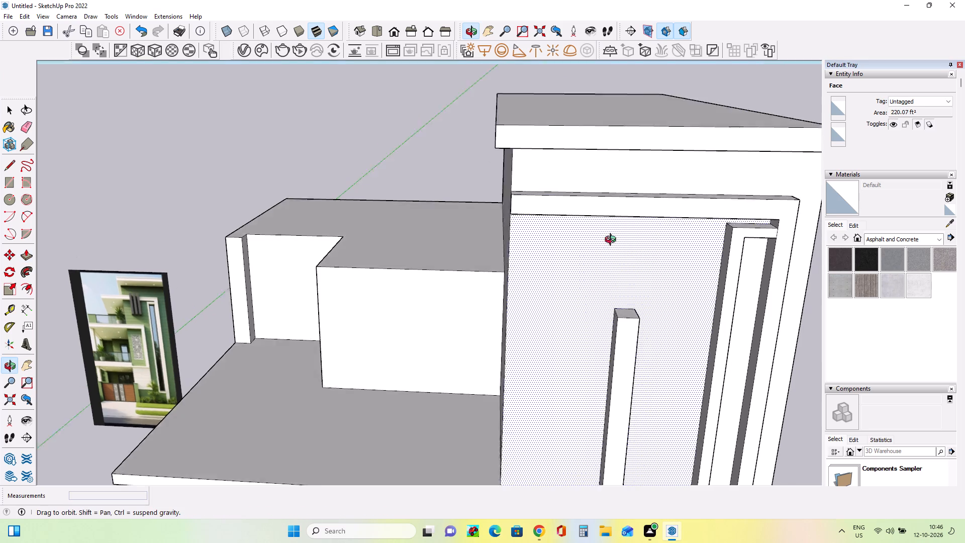
pyautogui.moveTo(613, 241); pyautogui.dragTo(604, 147, button='middle')
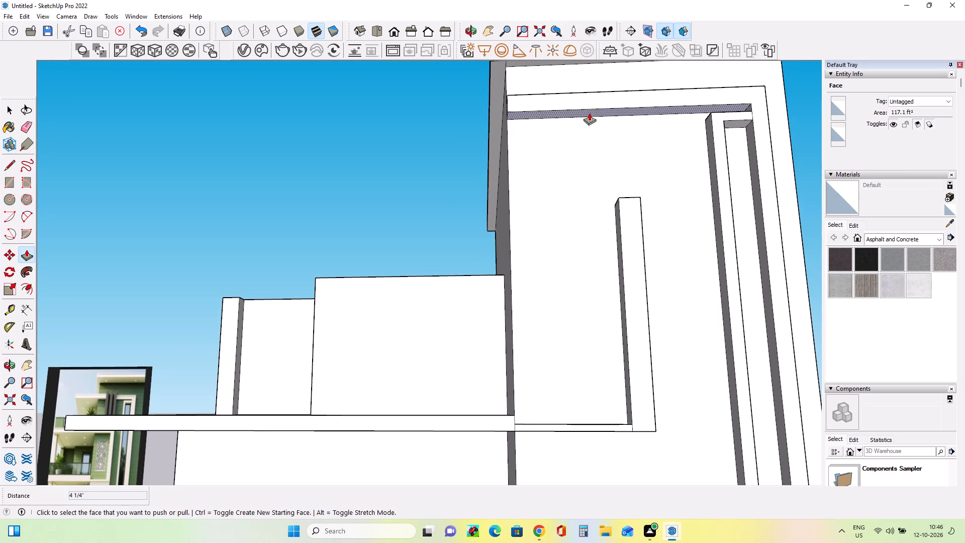
pyautogui.click(589, 111)
pyautogui.click(591, 105)
# Push/Pull the top face of the horizontal facade band beneath the tower roof up 4 1/16".
pyautogui.moveTo(606, 164); pyautogui.dragTo(607, 229, button='middle')
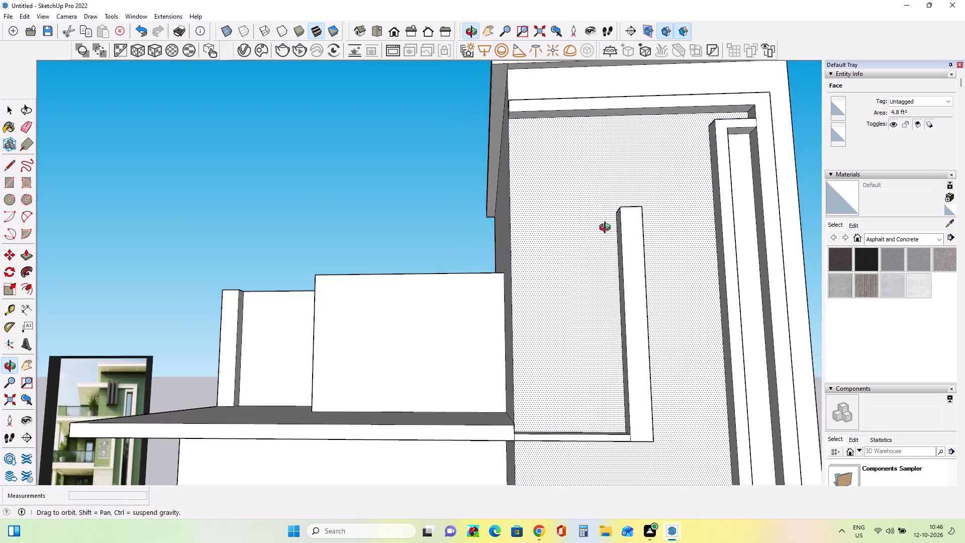
pyautogui.moveTo(607, 229); pyautogui.dragTo(603, 396, button='middle')
pyautogui.click(631, 246)
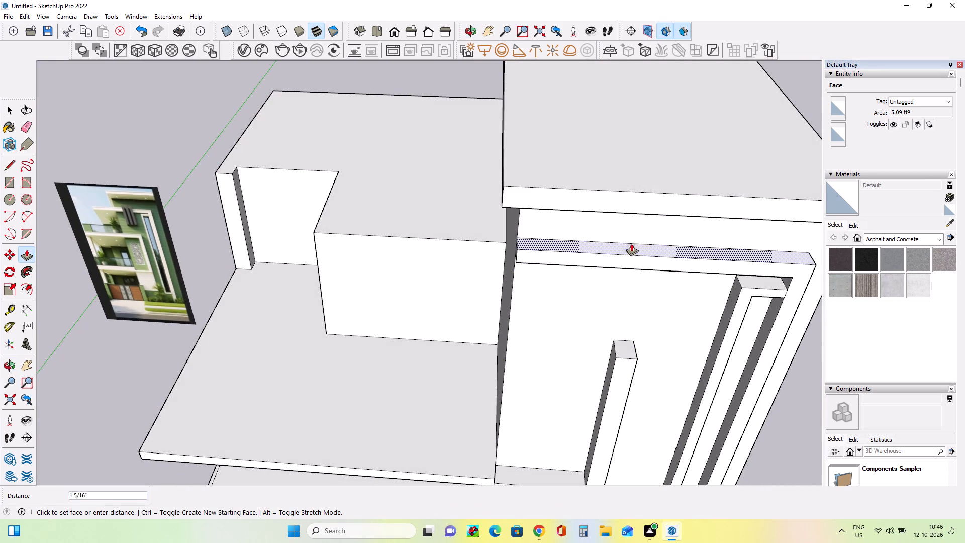
pyautogui.click(633, 237)
# Push/Pull the underside of the tower roof's front overhang up about 2 1/2" to thin the slab.
pyautogui.moveTo(650, 294); pyautogui.dragTo(653, 217, button='middle')
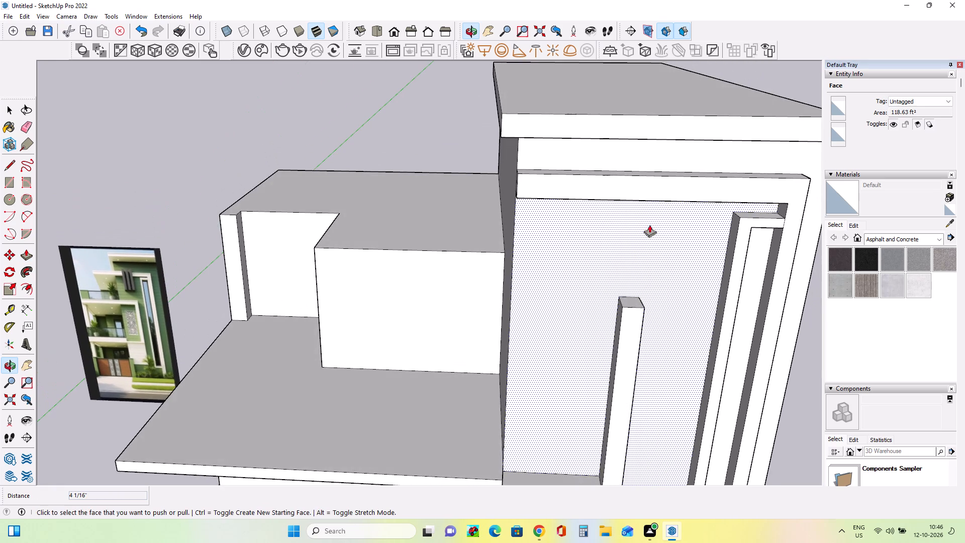
pyautogui.moveTo(629, 306); pyautogui.dragTo(636, 286, button='middle')
pyautogui.middleClick(632, 277)
pyautogui.scroll(-2, 575, 209)
pyautogui.moveTo(633, 192); pyautogui.dragTo(440, 251, button='middle')
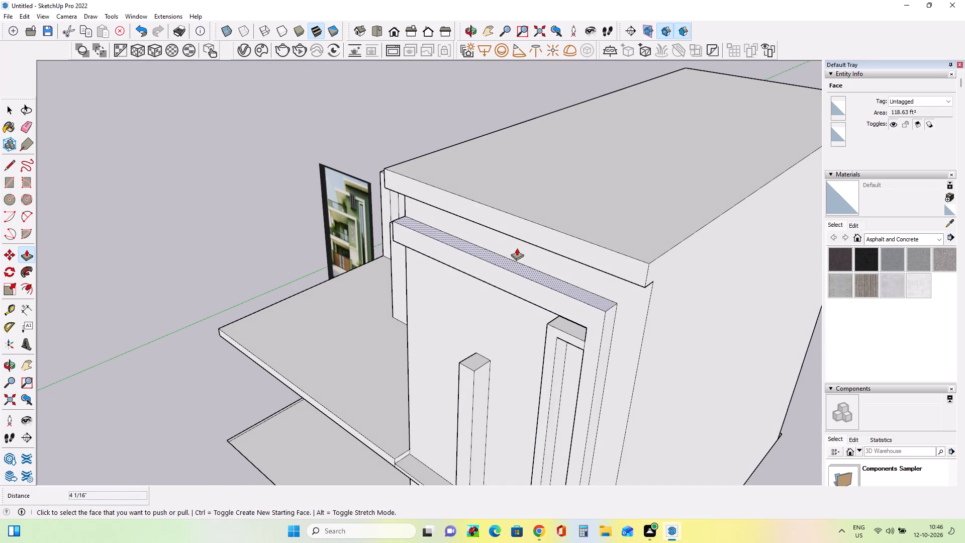
pyautogui.moveTo(570, 246); pyautogui.dragTo(622, 106, button='middle')
pyautogui.moveTo(545, 204); pyautogui.dragTo(553, 195, button='middle')
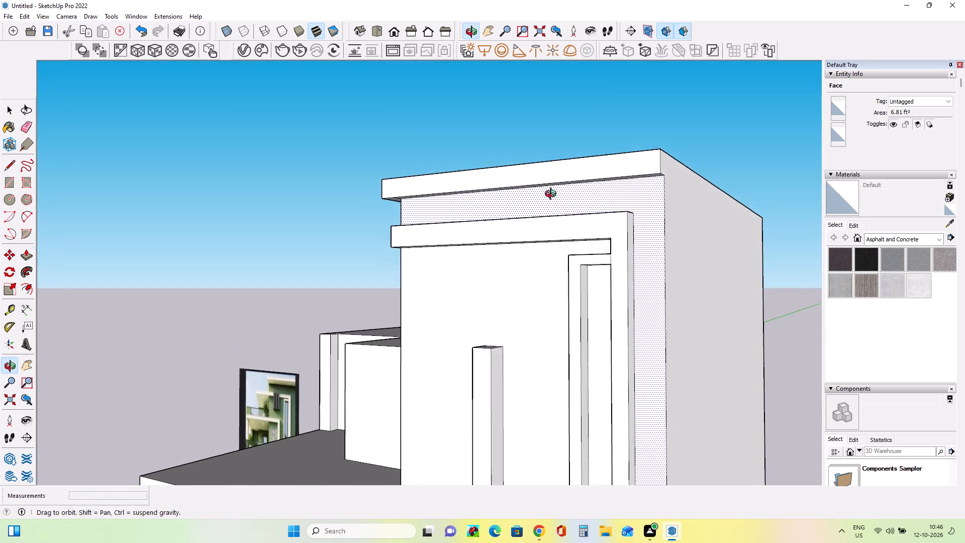
pyautogui.moveTo(553, 195); pyautogui.dragTo(615, 128, button='middle')
pyautogui.click(565, 154)
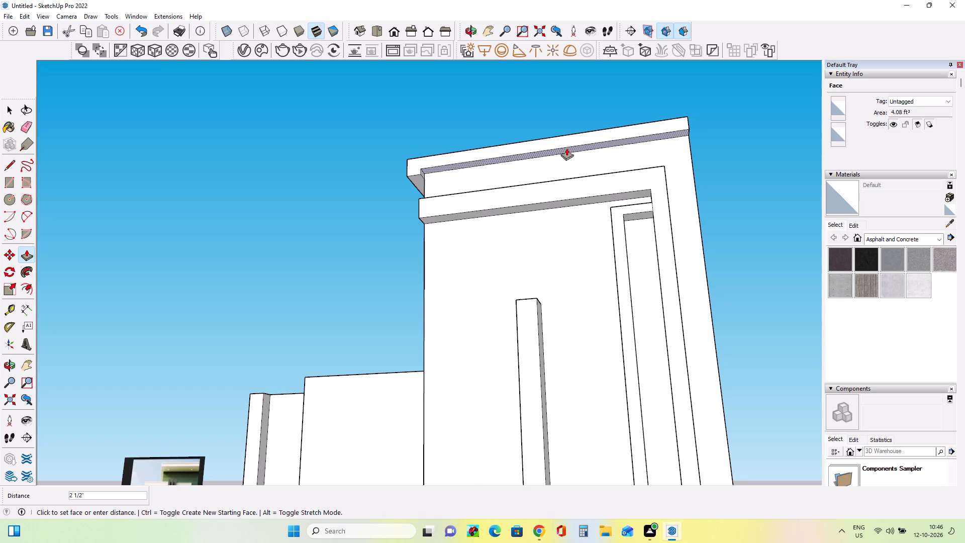
pyautogui.click(566, 148)
# Push/Pull the underside of the tower roof's side overhang up about 2 11/16".
pyautogui.moveTo(536, 297); pyautogui.dragTo(680, 283, button='middle')
pyautogui.scroll(-1, 671, 281)
pyautogui.moveTo(631, 242); pyautogui.dragTo(532, 282, button='middle')
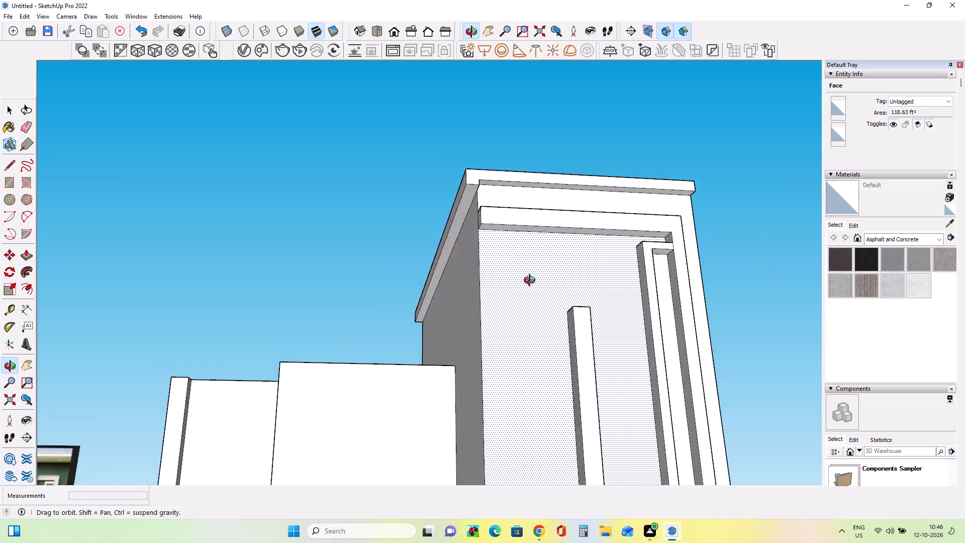
pyautogui.moveTo(532, 282); pyautogui.dragTo(496, 300, button='middle')
pyautogui.scroll(4, 409, 200)
pyautogui.click(432, 211)
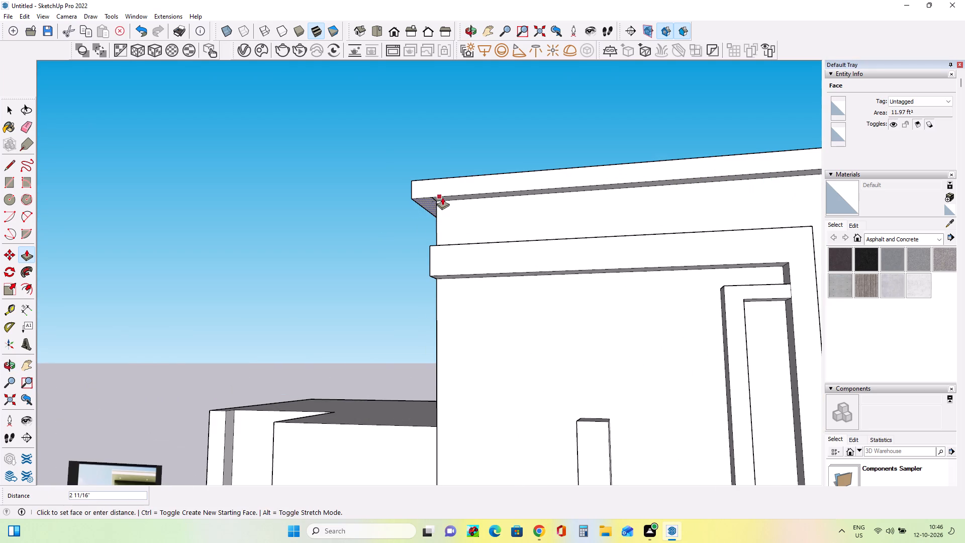
pyautogui.click(443, 197)
# Push/Pull the underside of the horizontal facade band beneath the tower roof up 5 3/8".
pyautogui.moveTo(539, 274); pyautogui.dragTo(598, 267, button='middle')
pyautogui.moveTo(574, 310); pyautogui.dragTo(598, 233, button='middle')
pyautogui.click(584, 260)
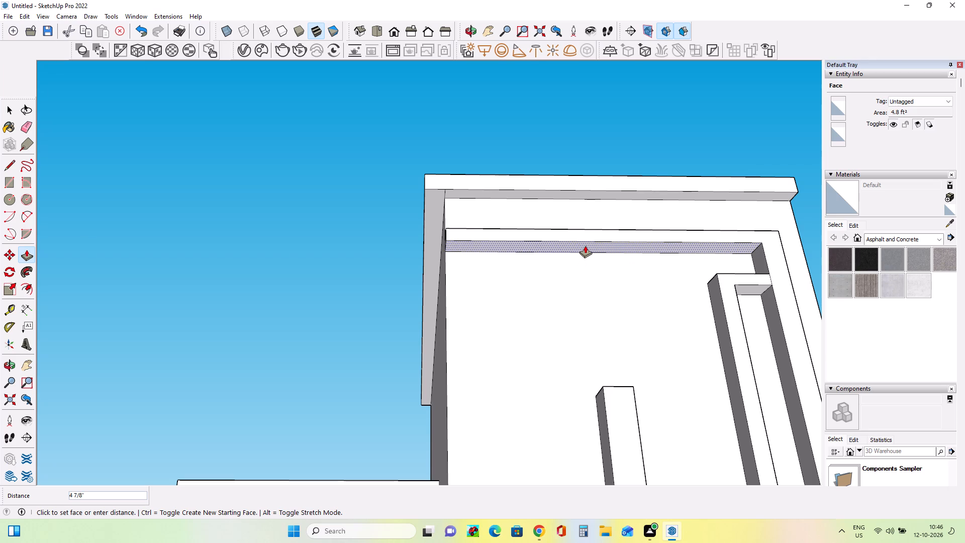
pyautogui.click(586, 244)
# Compare the tower's roof, facade band and pillar with the reference image of the house.
pyautogui.scroll(-4, 524, 295)
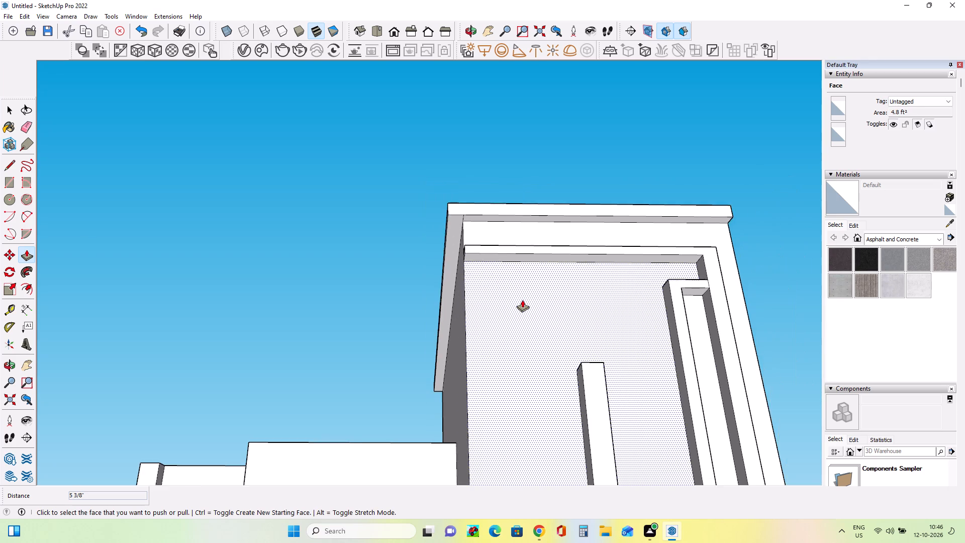
pyautogui.scroll(-5, 522, 300)
pyautogui.moveTo(535, 342); pyautogui.dragTo(484, 466, button='middle')
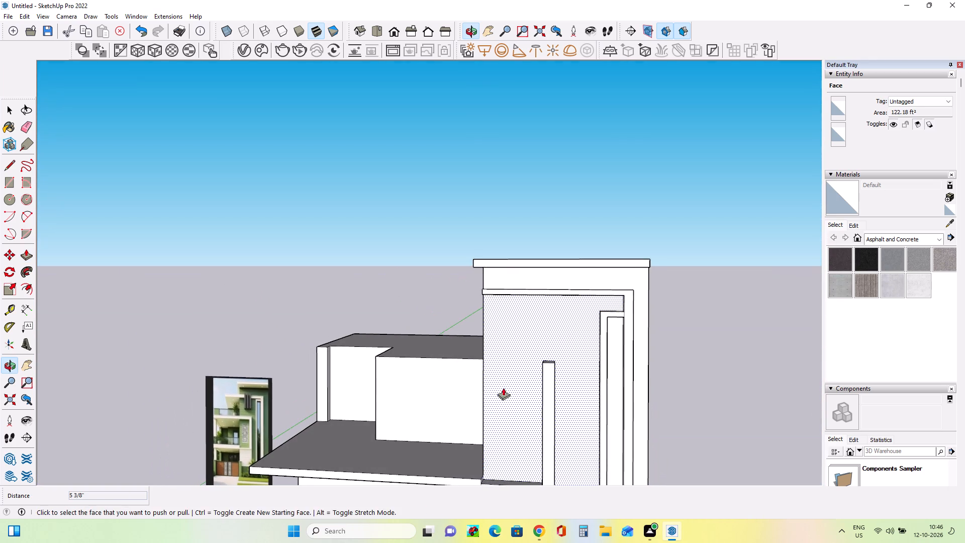
pyautogui.moveTo(505, 385); pyautogui.dragTo(540, 404, button='middle')
pyautogui.scroll(4, 541, 367)
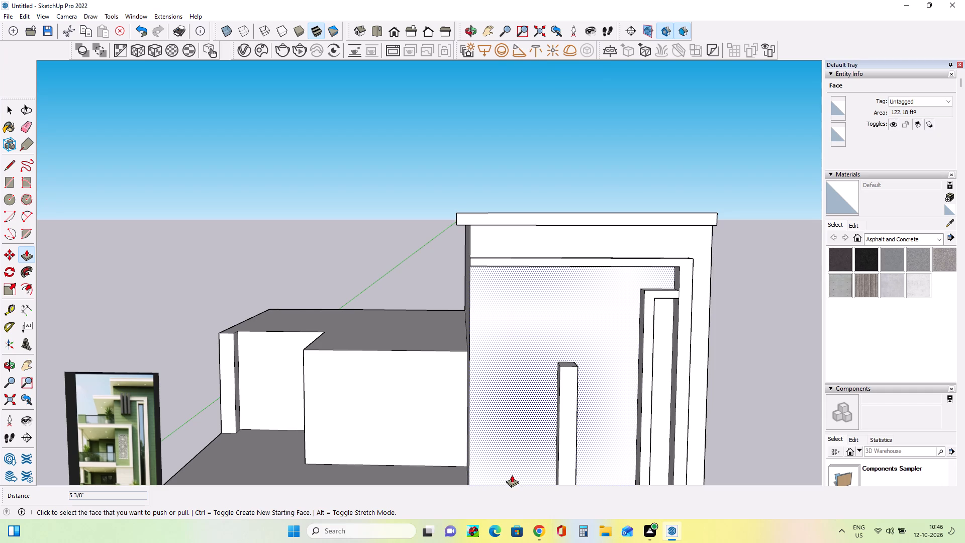
pyautogui.moveTo(586, 422); pyautogui.dragTo(586, 388, button='middle')
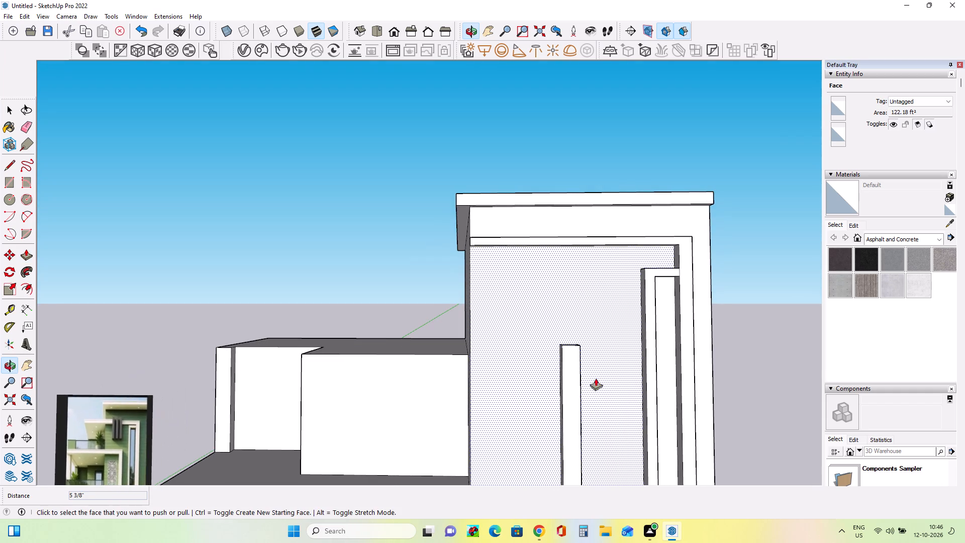
pyautogui.scroll(-3, 648, 344)
pyautogui.scroll(3, 184, 427)
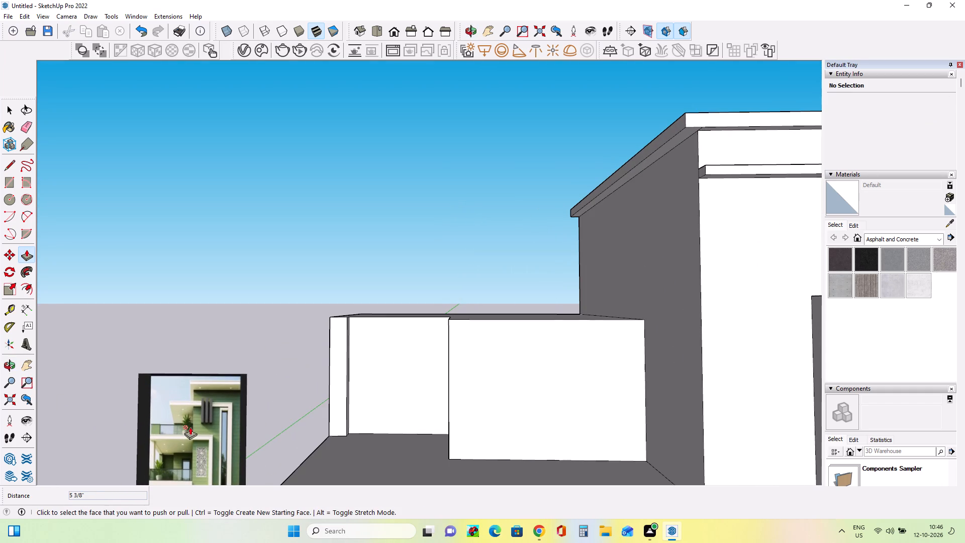
pyautogui.scroll(-6, 190, 427)
# Draw a rectangle across the full width of the facade pillar's side face, at its top end.
pyautogui.moveTo(555, 417); pyautogui.dragTo(560, 441, button='middle')
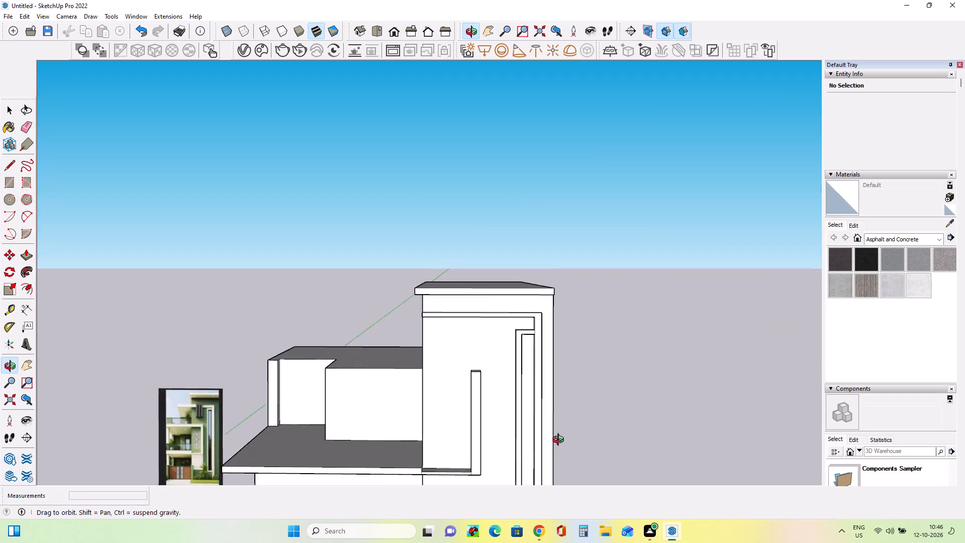
pyautogui.moveTo(560, 441); pyautogui.dragTo(560, 457, button='middle')
pyautogui.scroll(4, 480, 348)
pyautogui.moveTo(469, 402); pyautogui.dragTo(550, 386, button='middle')
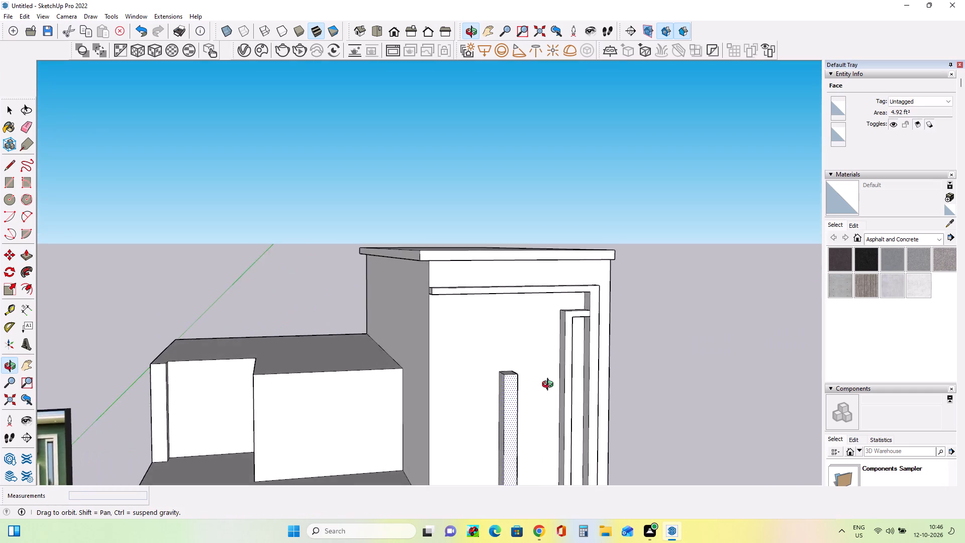
pyautogui.moveTo(550, 386); pyautogui.dragTo(552, 392, button='middle')
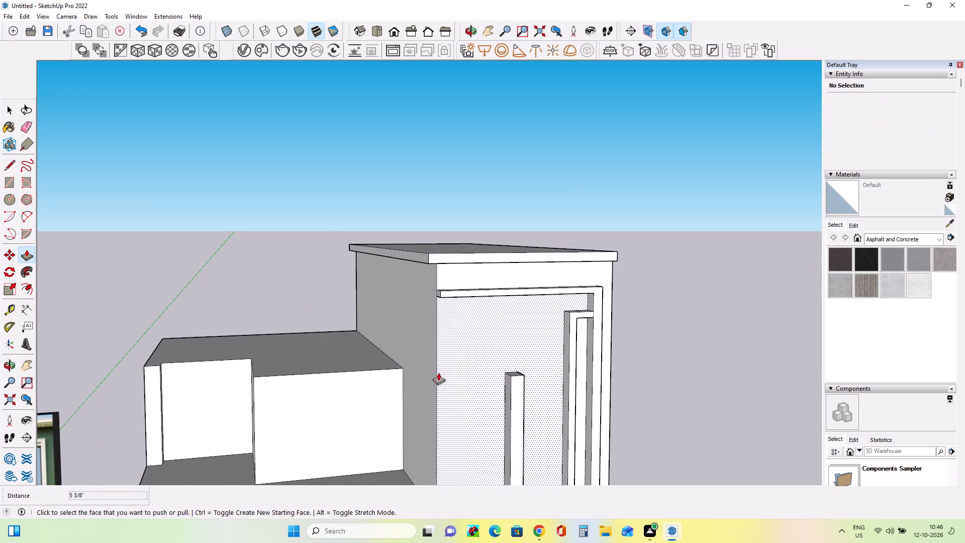
pyautogui.moveTo(440, 373); pyautogui.dragTo(541, 366, button='middle')
pyautogui.click(9, 184)
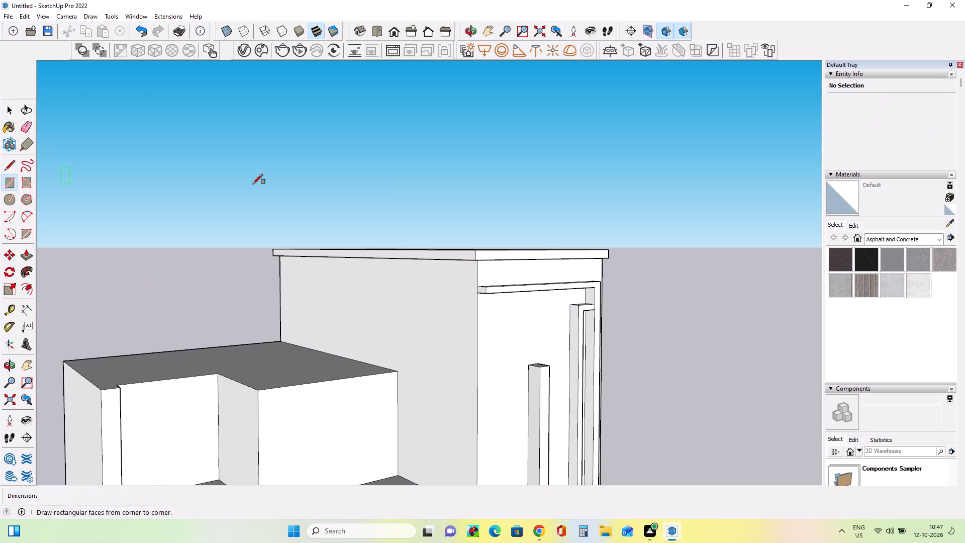
pyautogui.scroll(8, 534, 398)
pyautogui.click(547, 331)
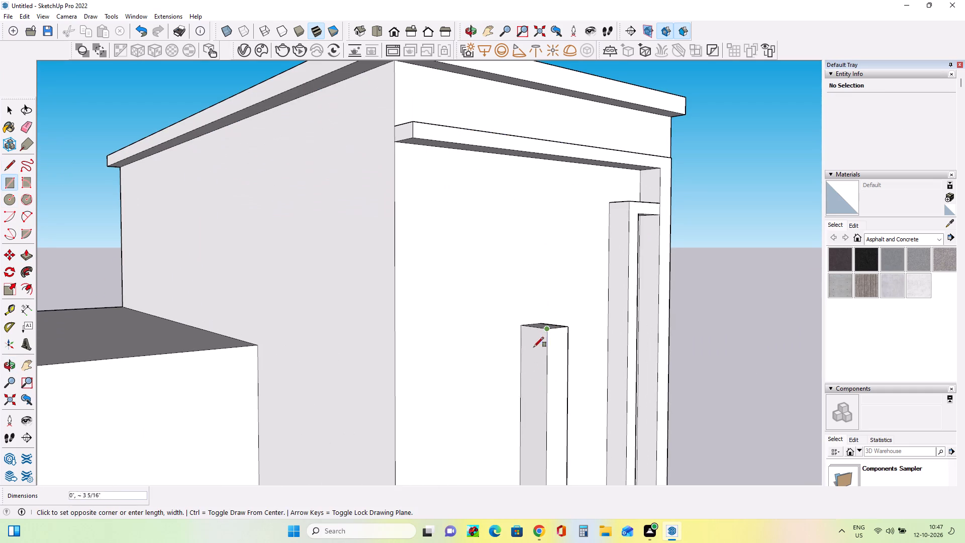
pyautogui.click(521, 356)
# Push/Pull the rectangle at the pillar's top outward 7' 11 7/8" to form a horizontal beam over the balcony.
pyautogui.middleClick(632, 358)
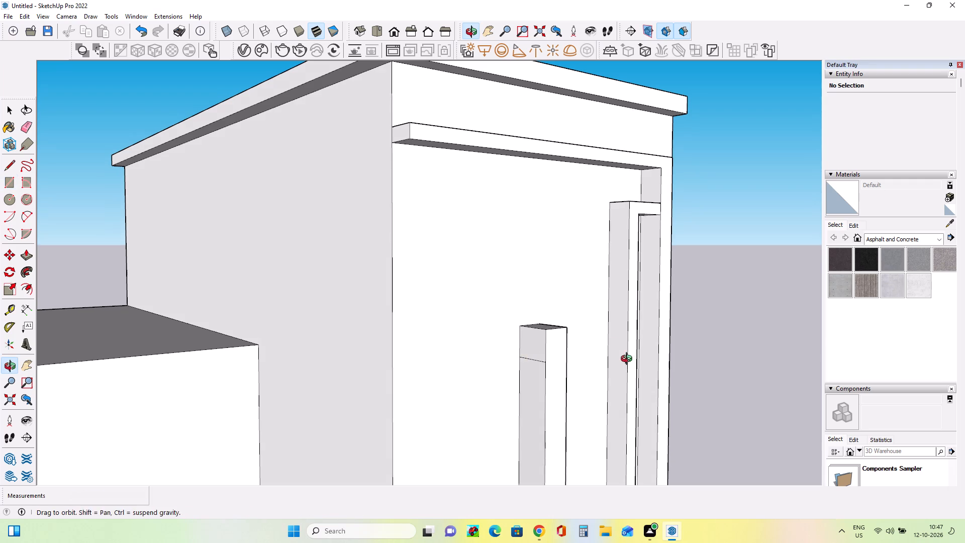
pyautogui.click(28, 252)
pyautogui.click(532, 346)
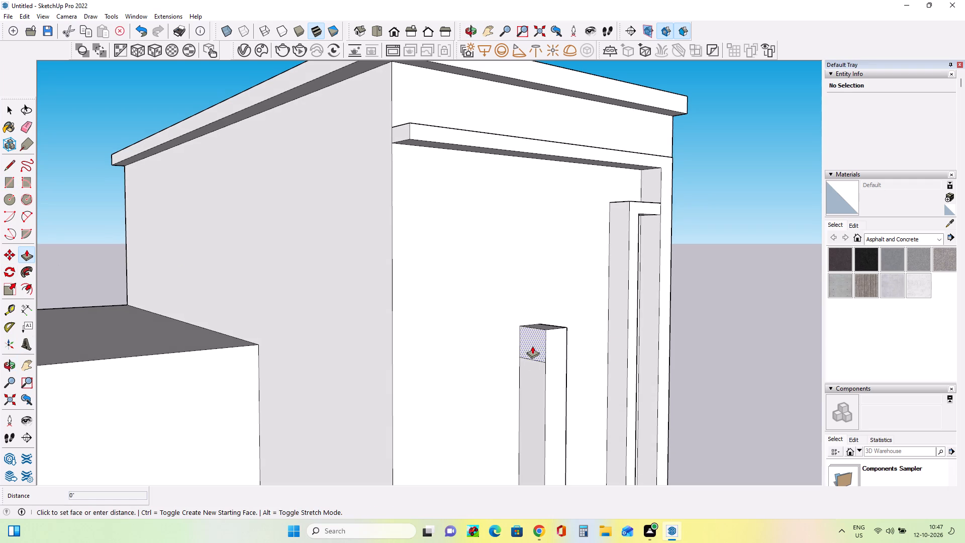
pyautogui.click(156, 413)
# Push/Pull the free end of the horizontal beam outward by another 10' 8 5/16".
pyautogui.moveTo(631, 360); pyautogui.dragTo(425, 387, button='middle')
pyautogui.scroll(-2, 425, 387)
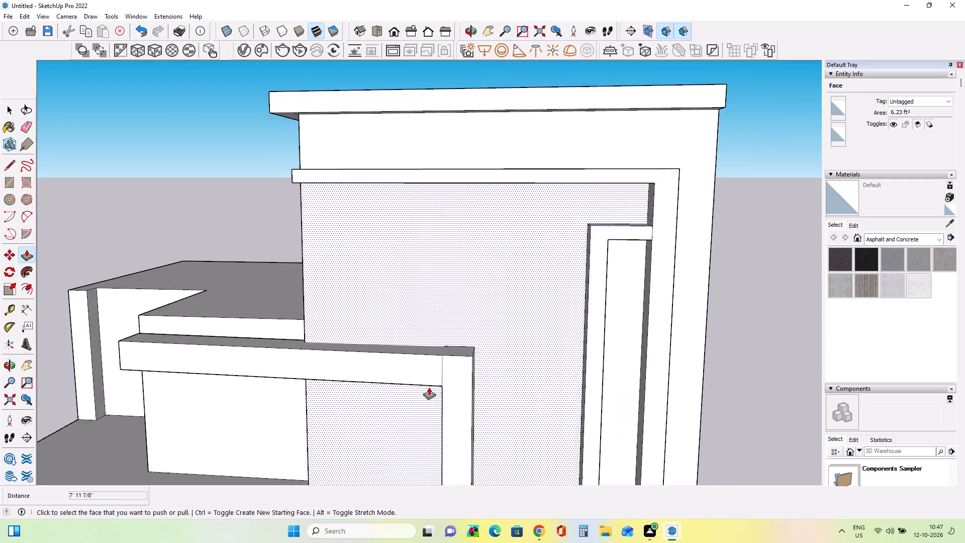
pyautogui.scroll(-1, 429, 387)
pyautogui.scroll(-11, 490, 375)
pyautogui.moveTo(282, 427); pyautogui.dragTo(372, 391, button='middle')
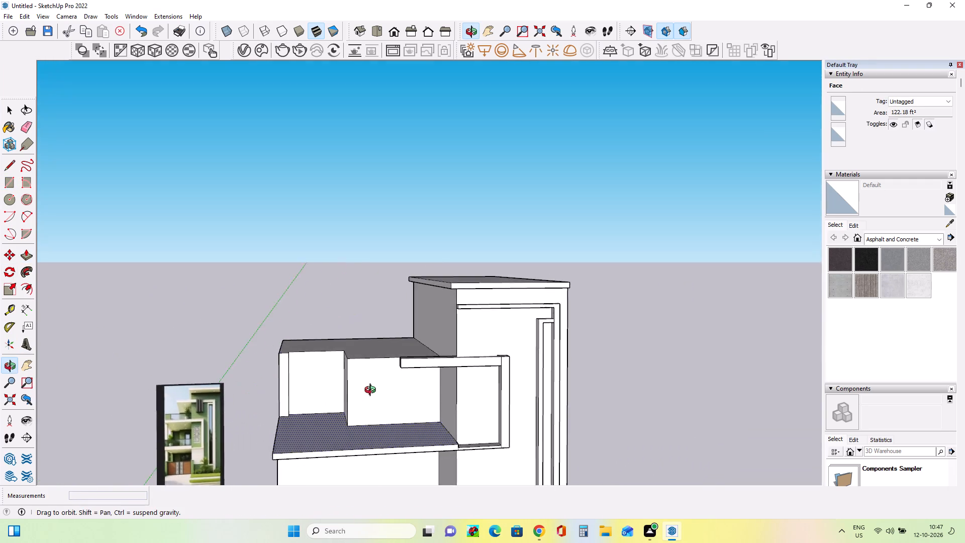
pyautogui.moveTo(372, 391); pyautogui.dragTo(393, 395, button='middle')
pyautogui.scroll(4, 372, 378)
pyautogui.moveTo(403, 391); pyautogui.dragTo(410, 404, button='middle')
pyautogui.middleClick(410, 404)
pyautogui.scroll(-2, 411, 408)
pyautogui.moveTo(363, 415); pyautogui.dragTo(395, 415, button='middle')
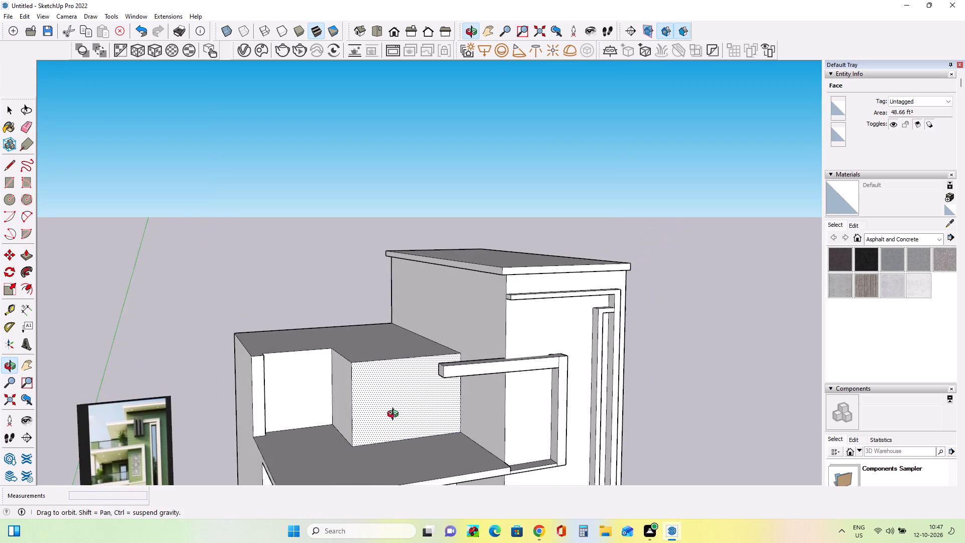
pyautogui.moveTo(395, 415); pyautogui.dragTo(402, 415, button='middle')
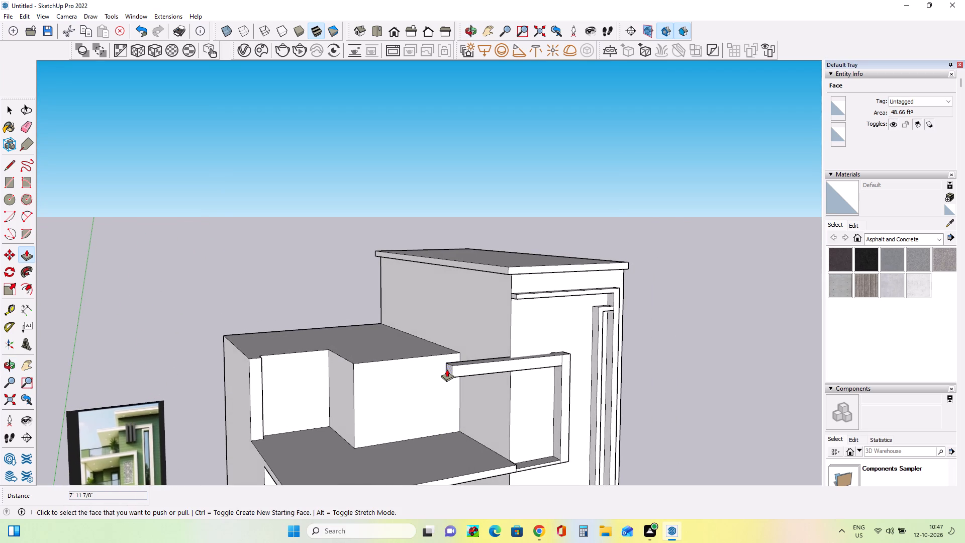
pyautogui.click(447, 369)
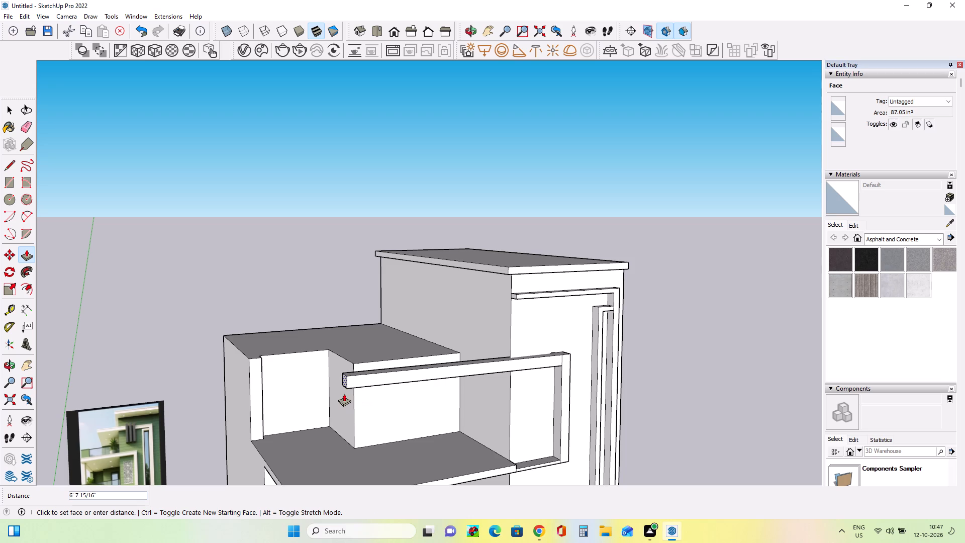
pyautogui.click(274, 411)
# Push/Pull the beam's long rear face 4' 10 15/16" back toward the house to form a canopy slab.
pyautogui.moveTo(477, 393); pyautogui.dragTo(303, 467, button='middle')
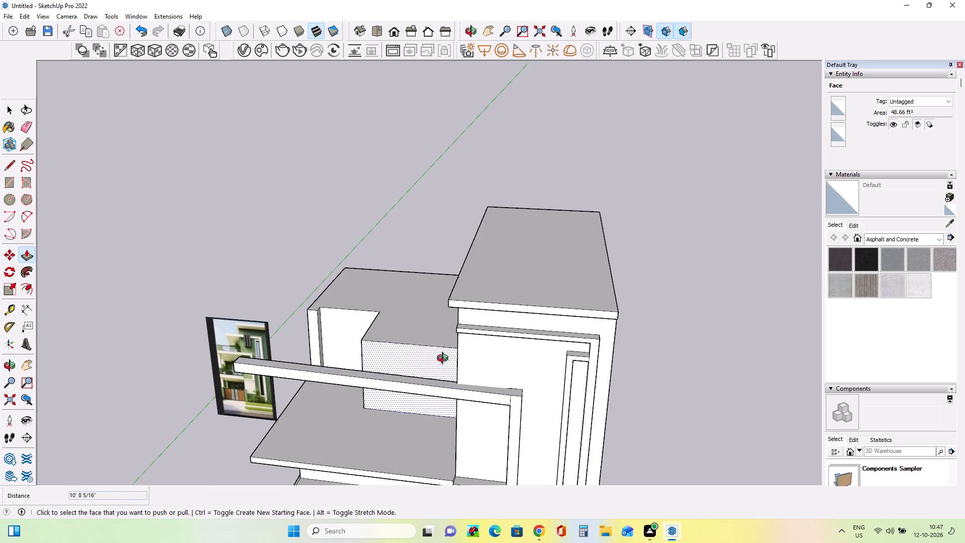
pyautogui.moveTo(445, 359); pyautogui.dragTo(874, 303, button='middle')
pyautogui.moveTo(447, 405); pyautogui.dragTo(633, 408, button='middle')
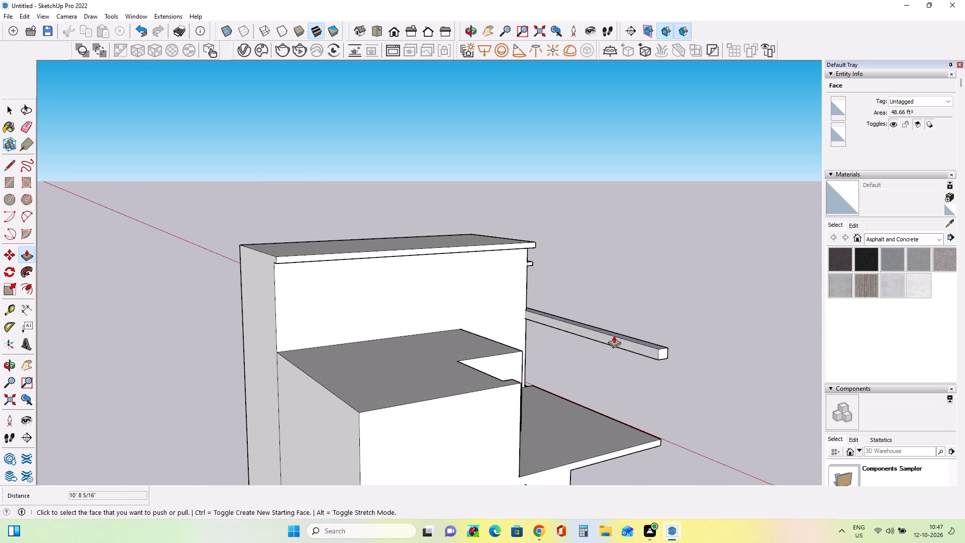
pyautogui.click(611, 341)
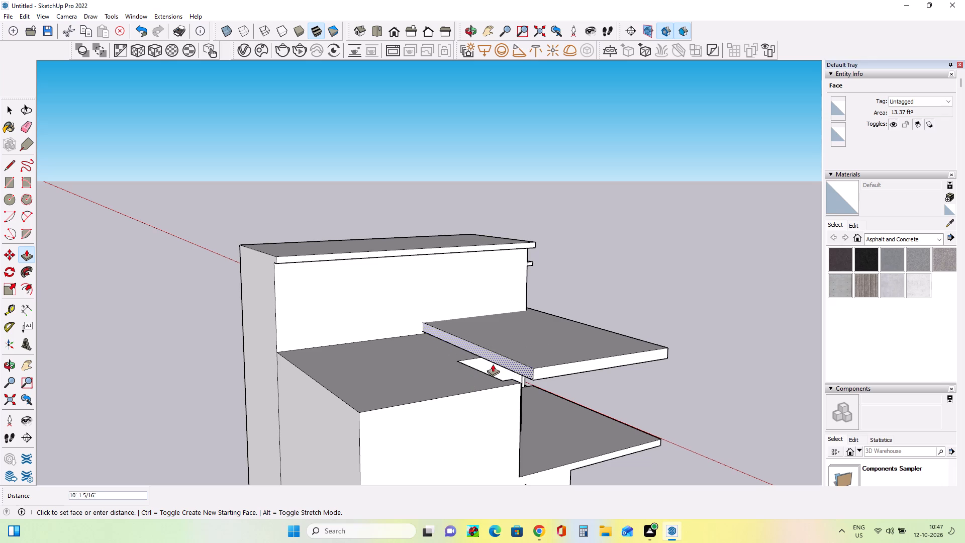
pyautogui.moveTo(570, 351); pyautogui.dragTo(452, 393, button='middle')
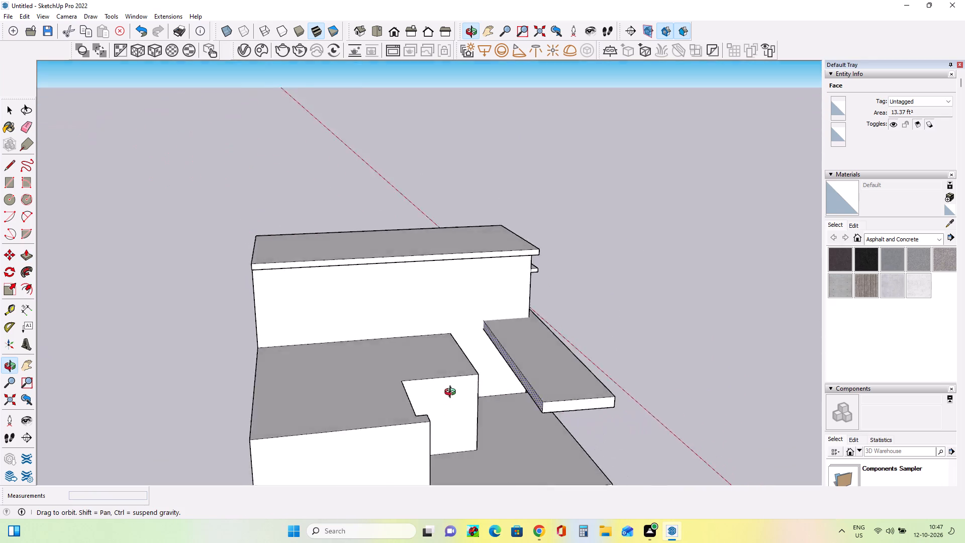
pyautogui.moveTo(452, 393); pyautogui.dragTo(429, 393, button='middle')
pyautogui.click(462, 390)
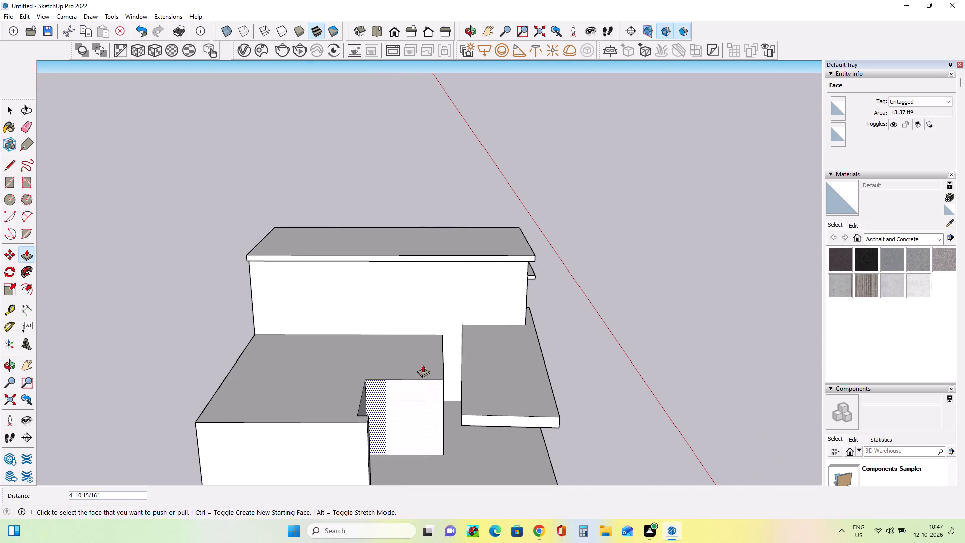
# Push/Pull the top face of the stepped upper floor block beside the tower up 11 1/16".
pyautogui.click(423, 365)
pyautogui.click(478, 342)
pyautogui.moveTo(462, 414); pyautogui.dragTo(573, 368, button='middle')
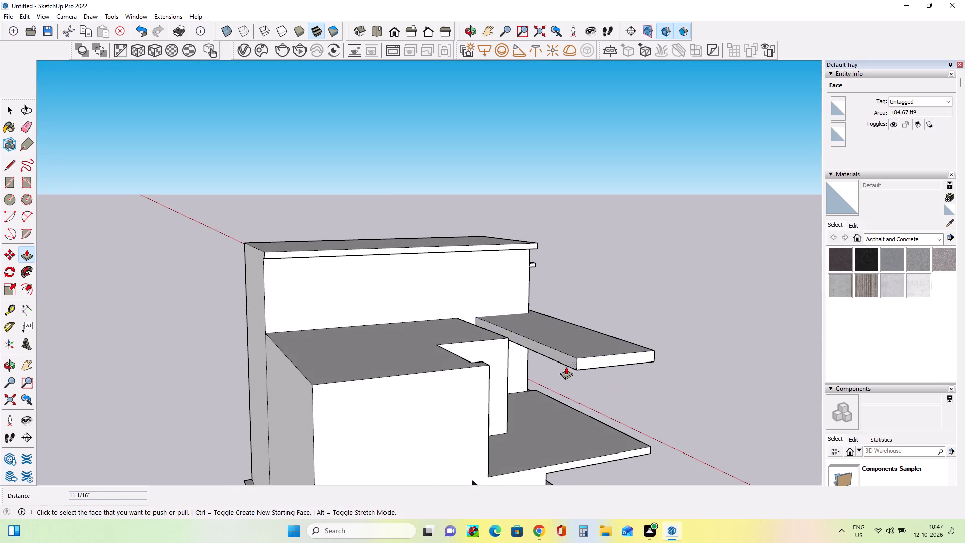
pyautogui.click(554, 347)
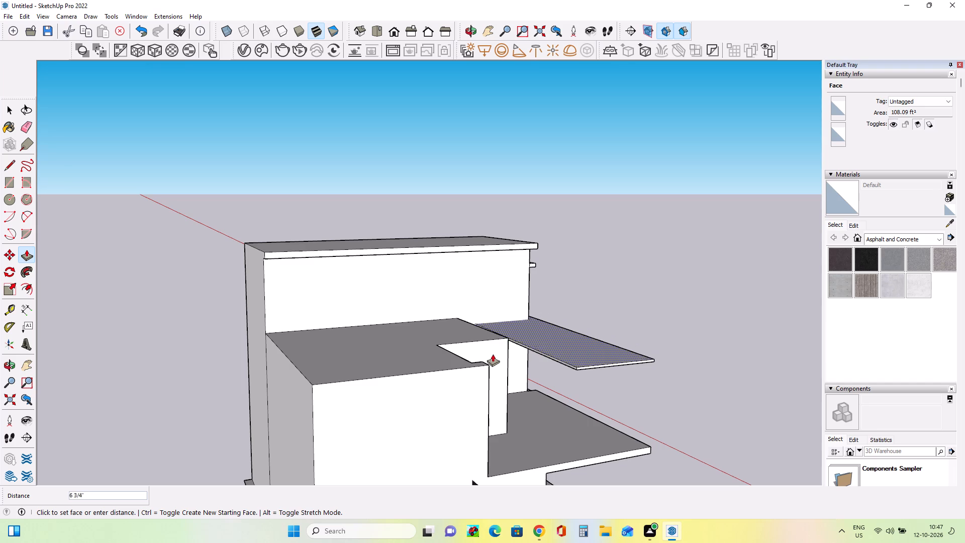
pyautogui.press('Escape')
# Push/Pull the canopy slab's long rear face a further 3 1/4" toward the upper floor block.
pyautogui.click(542, 348)
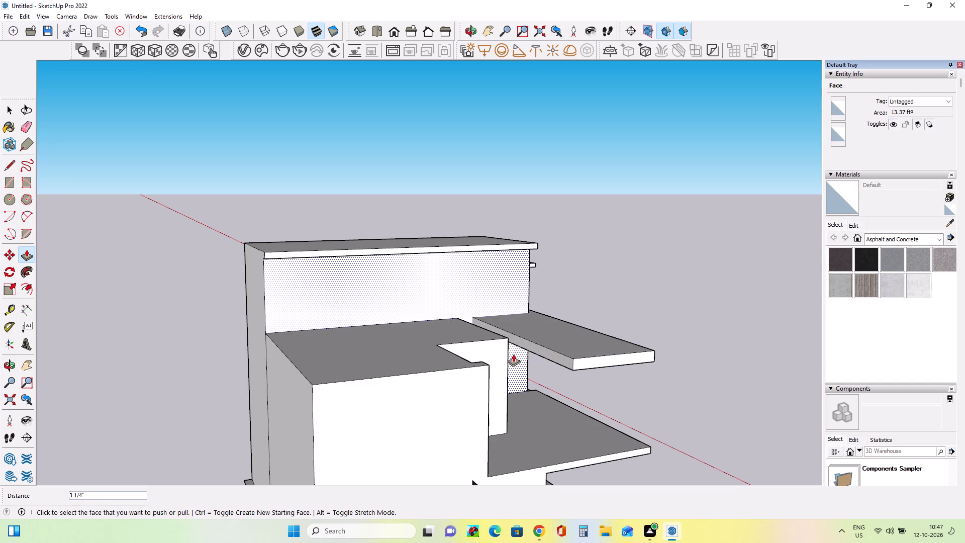
pyautogui.click(493, 364)
pyautogui.press('Escape')
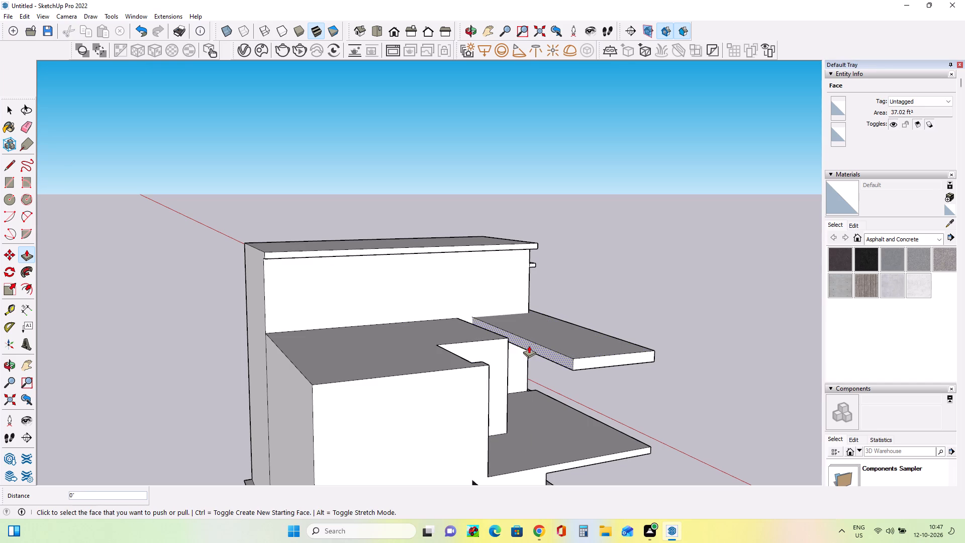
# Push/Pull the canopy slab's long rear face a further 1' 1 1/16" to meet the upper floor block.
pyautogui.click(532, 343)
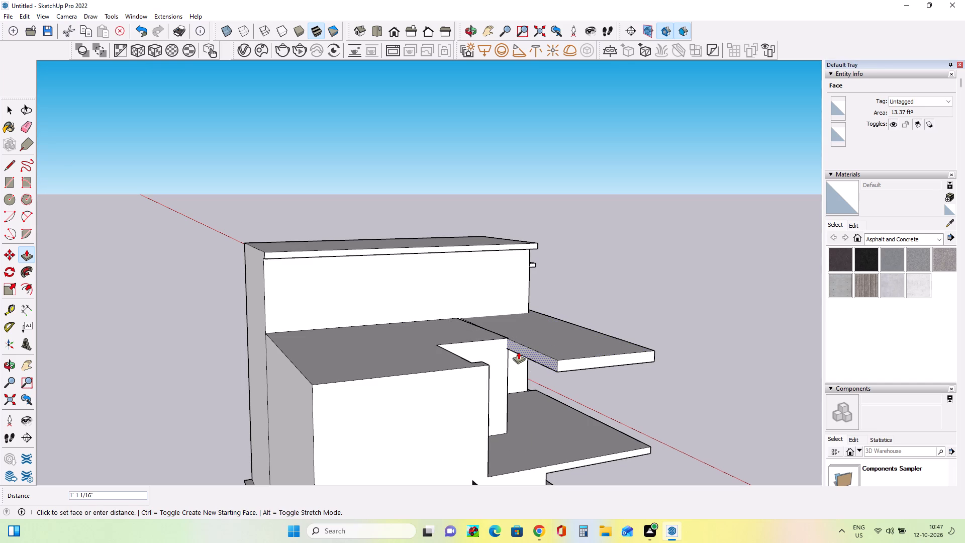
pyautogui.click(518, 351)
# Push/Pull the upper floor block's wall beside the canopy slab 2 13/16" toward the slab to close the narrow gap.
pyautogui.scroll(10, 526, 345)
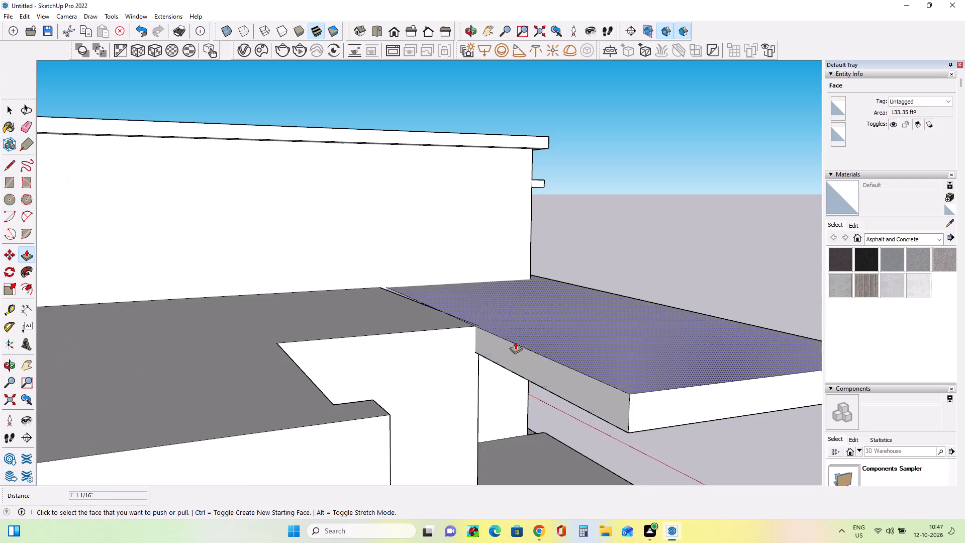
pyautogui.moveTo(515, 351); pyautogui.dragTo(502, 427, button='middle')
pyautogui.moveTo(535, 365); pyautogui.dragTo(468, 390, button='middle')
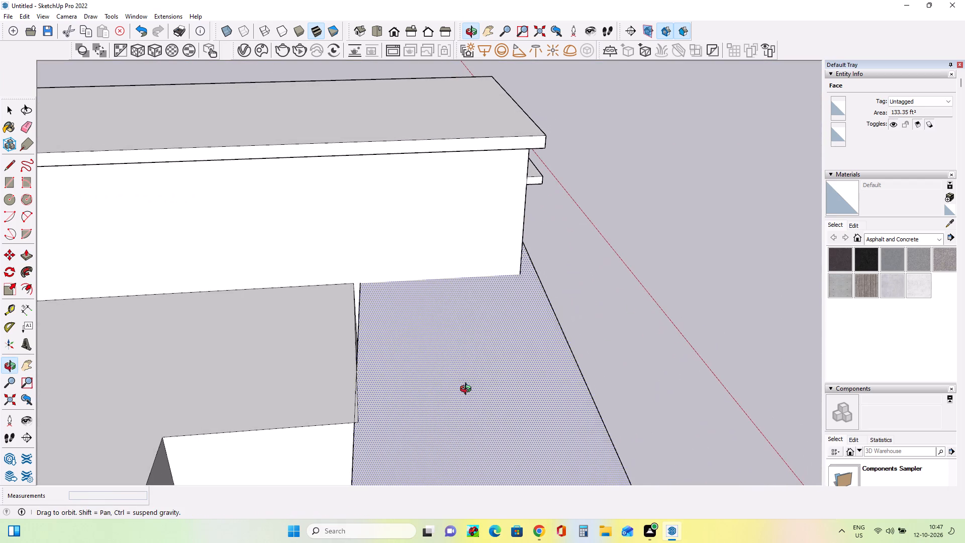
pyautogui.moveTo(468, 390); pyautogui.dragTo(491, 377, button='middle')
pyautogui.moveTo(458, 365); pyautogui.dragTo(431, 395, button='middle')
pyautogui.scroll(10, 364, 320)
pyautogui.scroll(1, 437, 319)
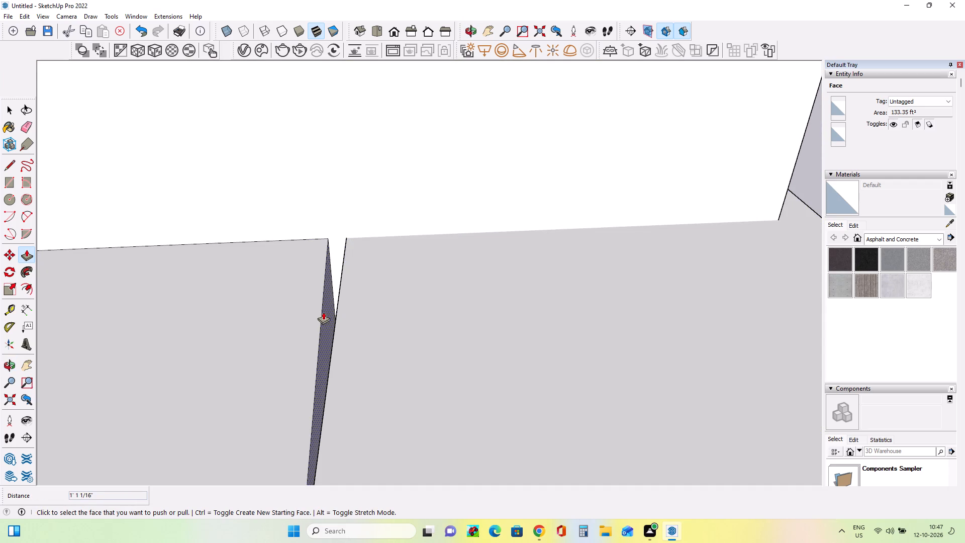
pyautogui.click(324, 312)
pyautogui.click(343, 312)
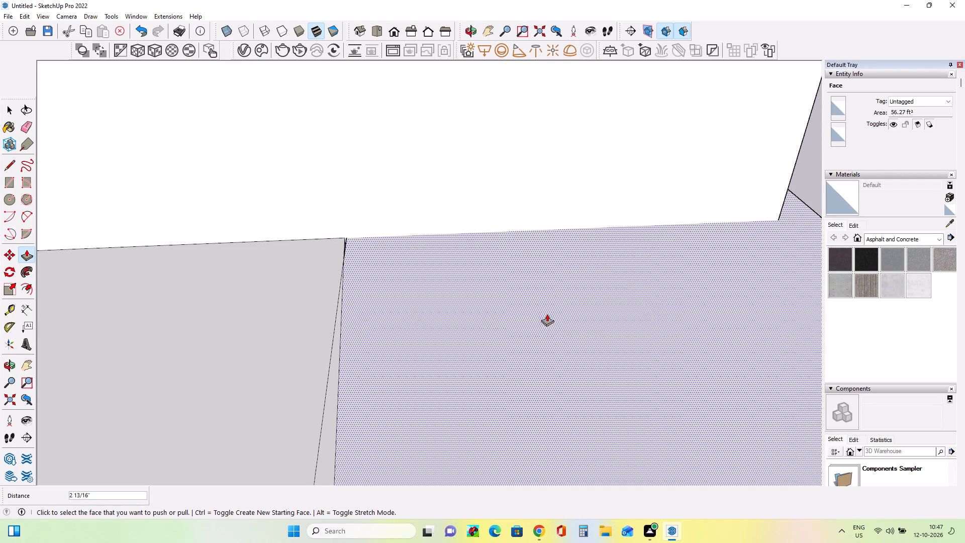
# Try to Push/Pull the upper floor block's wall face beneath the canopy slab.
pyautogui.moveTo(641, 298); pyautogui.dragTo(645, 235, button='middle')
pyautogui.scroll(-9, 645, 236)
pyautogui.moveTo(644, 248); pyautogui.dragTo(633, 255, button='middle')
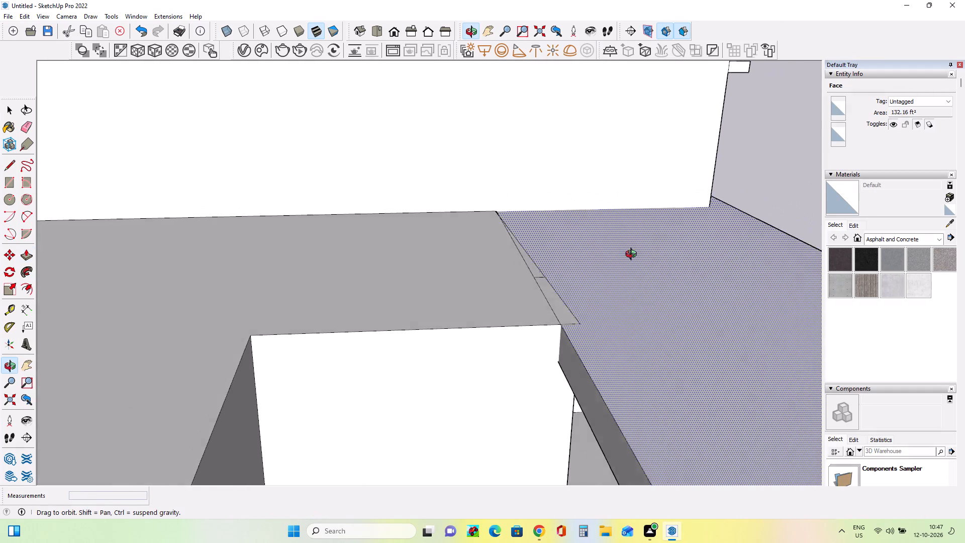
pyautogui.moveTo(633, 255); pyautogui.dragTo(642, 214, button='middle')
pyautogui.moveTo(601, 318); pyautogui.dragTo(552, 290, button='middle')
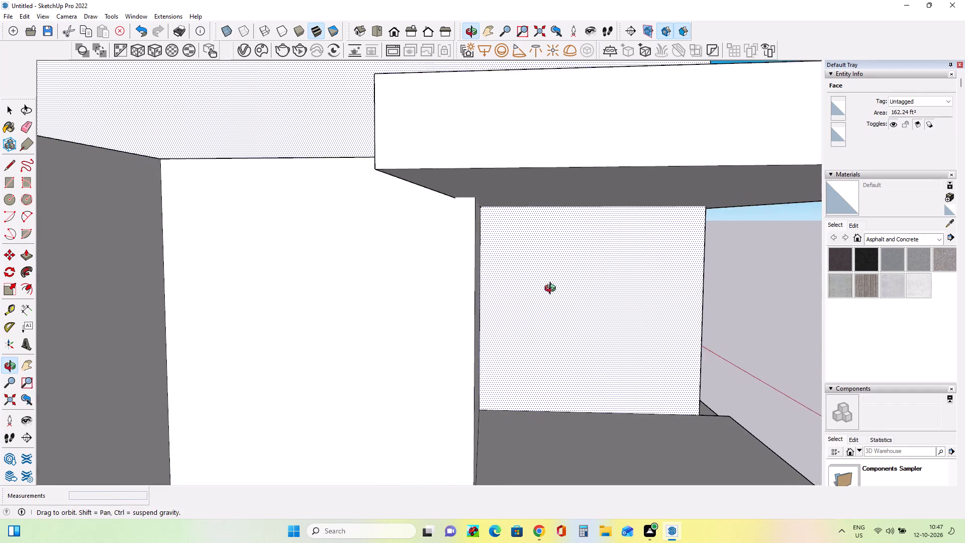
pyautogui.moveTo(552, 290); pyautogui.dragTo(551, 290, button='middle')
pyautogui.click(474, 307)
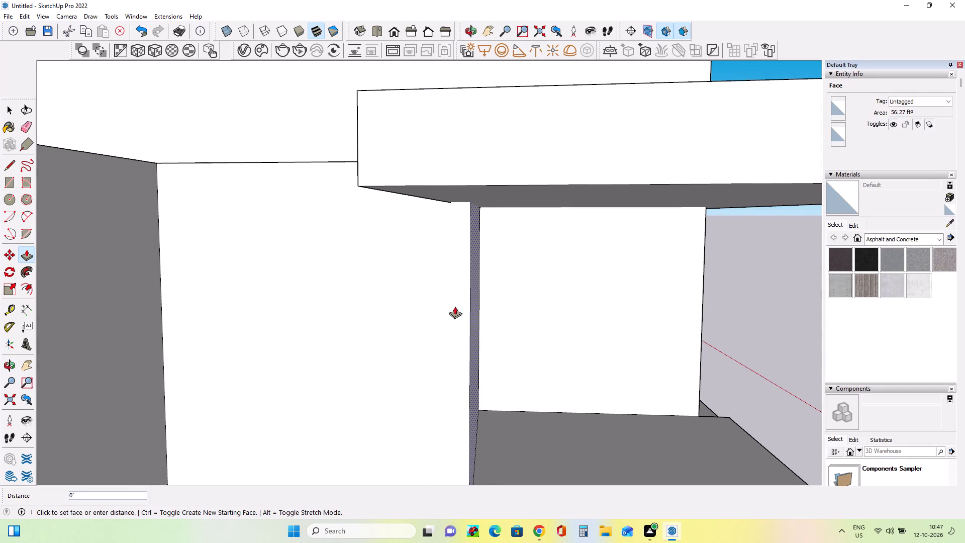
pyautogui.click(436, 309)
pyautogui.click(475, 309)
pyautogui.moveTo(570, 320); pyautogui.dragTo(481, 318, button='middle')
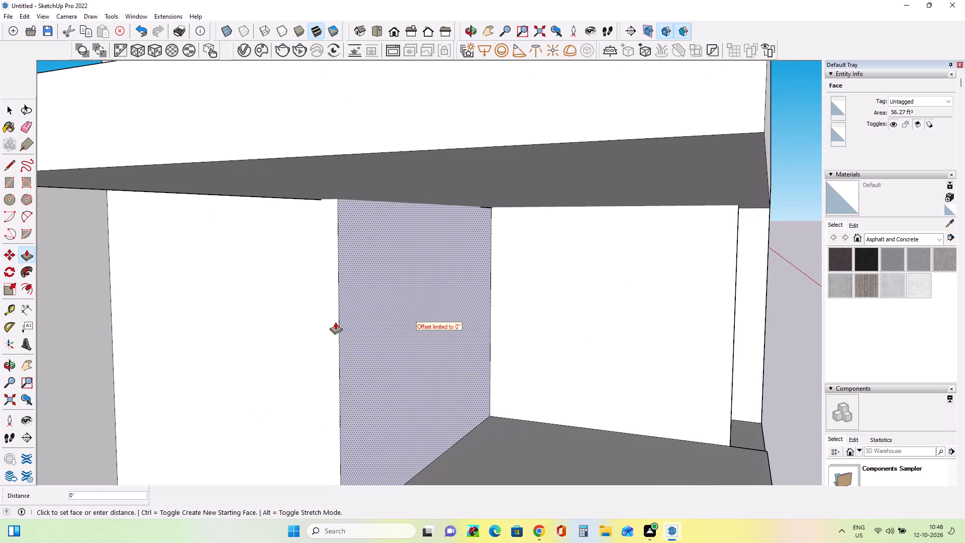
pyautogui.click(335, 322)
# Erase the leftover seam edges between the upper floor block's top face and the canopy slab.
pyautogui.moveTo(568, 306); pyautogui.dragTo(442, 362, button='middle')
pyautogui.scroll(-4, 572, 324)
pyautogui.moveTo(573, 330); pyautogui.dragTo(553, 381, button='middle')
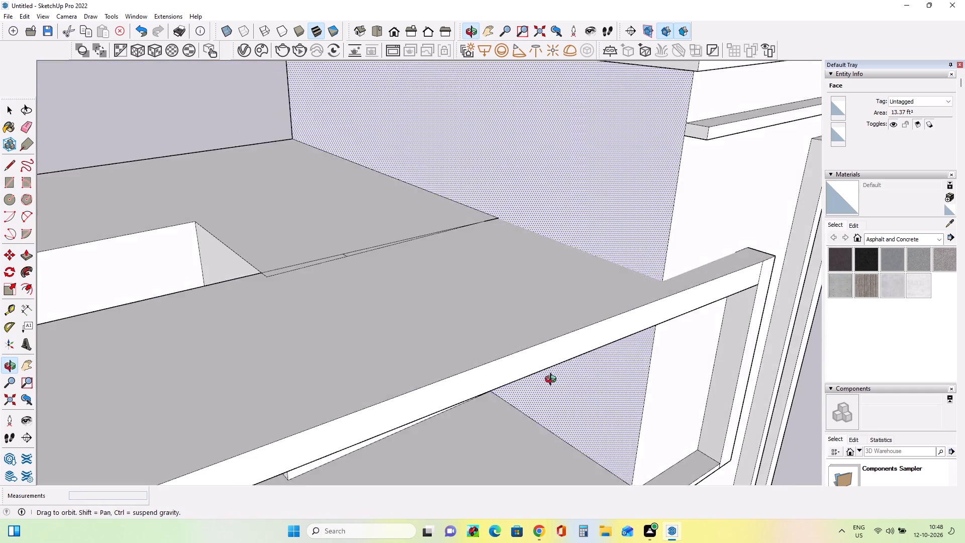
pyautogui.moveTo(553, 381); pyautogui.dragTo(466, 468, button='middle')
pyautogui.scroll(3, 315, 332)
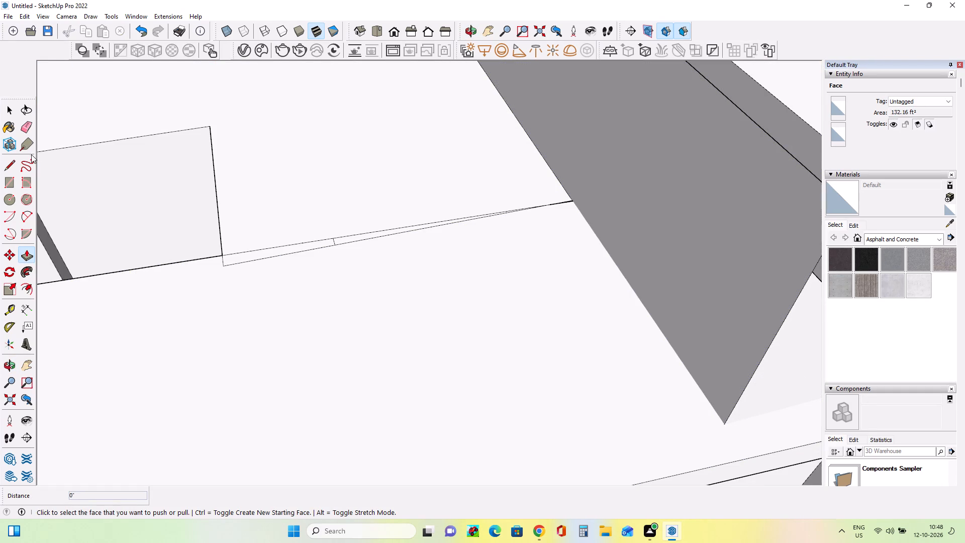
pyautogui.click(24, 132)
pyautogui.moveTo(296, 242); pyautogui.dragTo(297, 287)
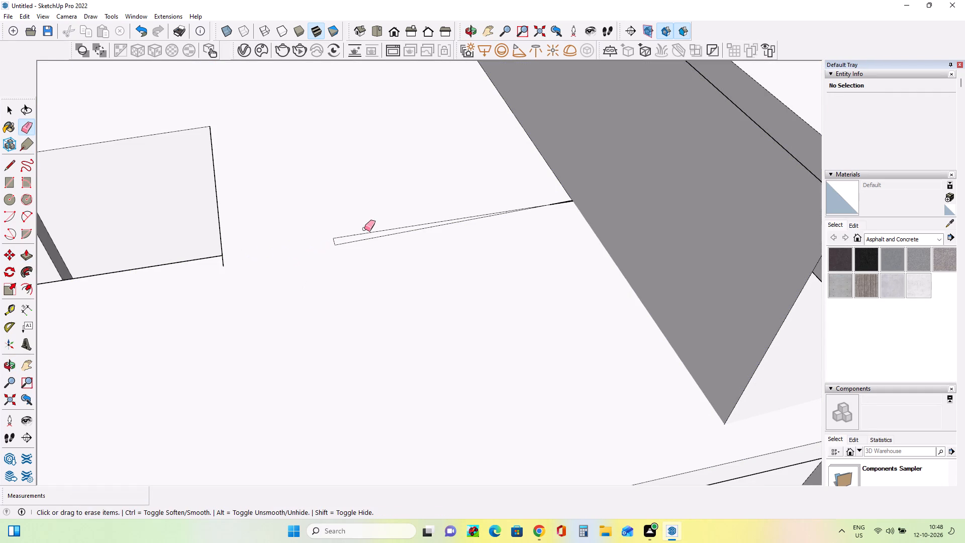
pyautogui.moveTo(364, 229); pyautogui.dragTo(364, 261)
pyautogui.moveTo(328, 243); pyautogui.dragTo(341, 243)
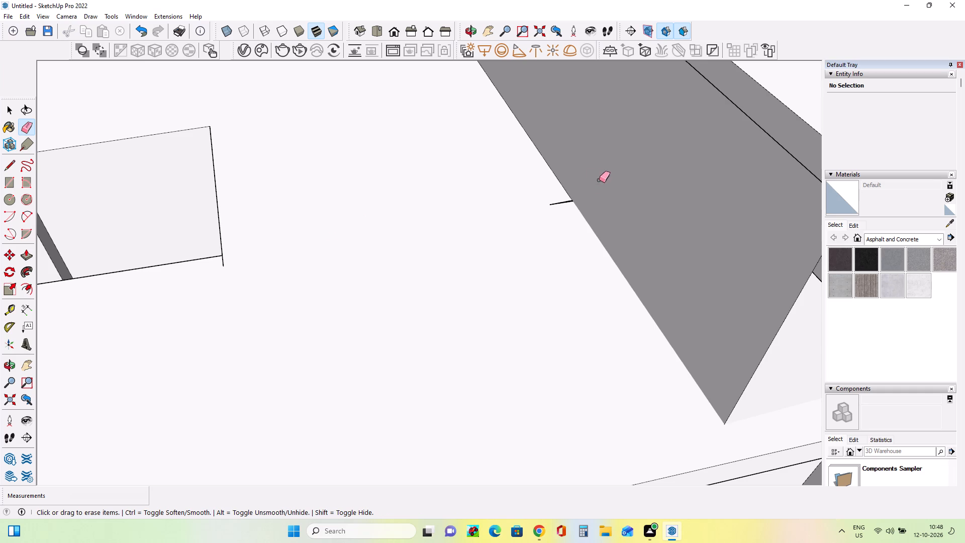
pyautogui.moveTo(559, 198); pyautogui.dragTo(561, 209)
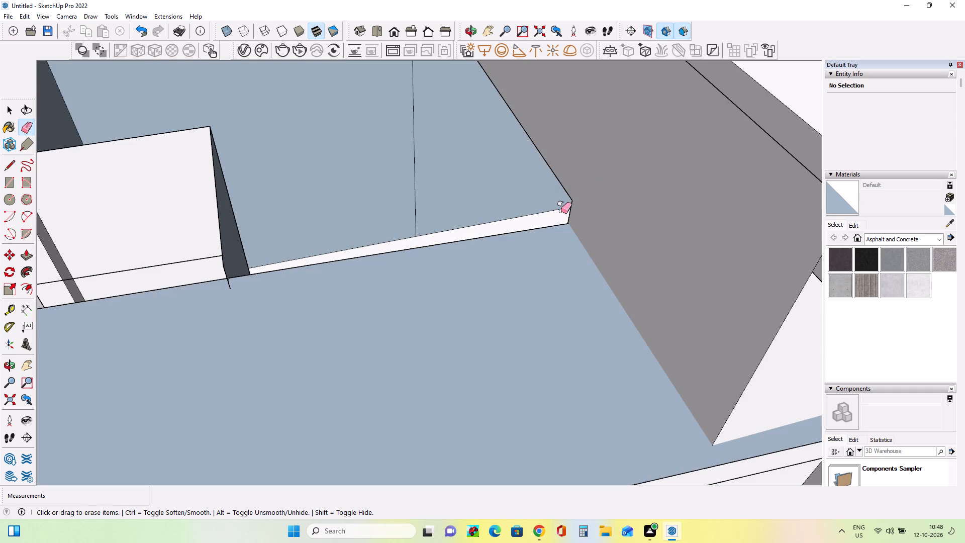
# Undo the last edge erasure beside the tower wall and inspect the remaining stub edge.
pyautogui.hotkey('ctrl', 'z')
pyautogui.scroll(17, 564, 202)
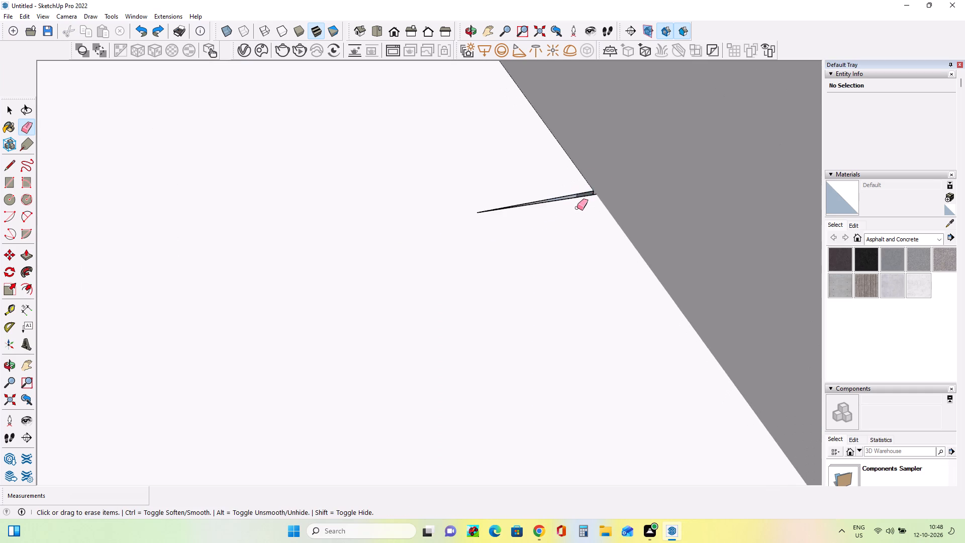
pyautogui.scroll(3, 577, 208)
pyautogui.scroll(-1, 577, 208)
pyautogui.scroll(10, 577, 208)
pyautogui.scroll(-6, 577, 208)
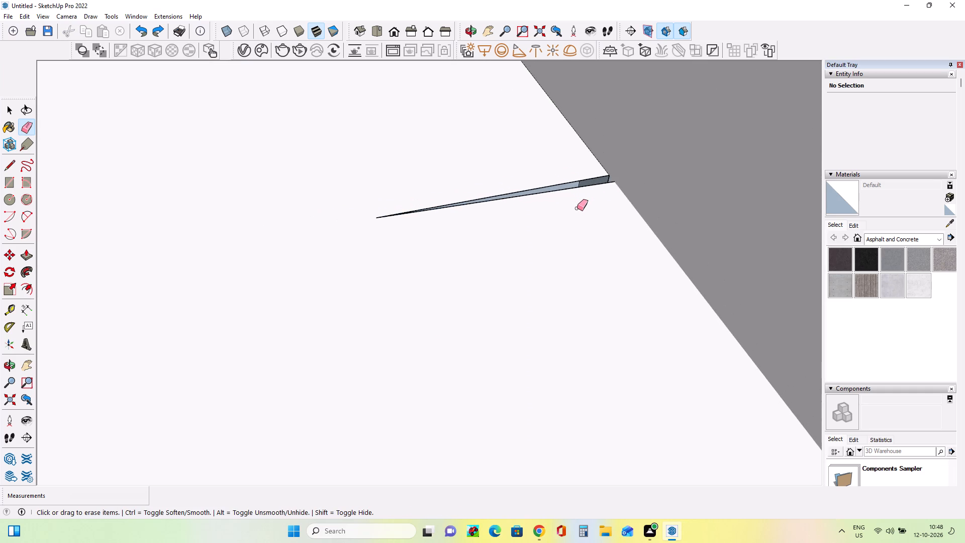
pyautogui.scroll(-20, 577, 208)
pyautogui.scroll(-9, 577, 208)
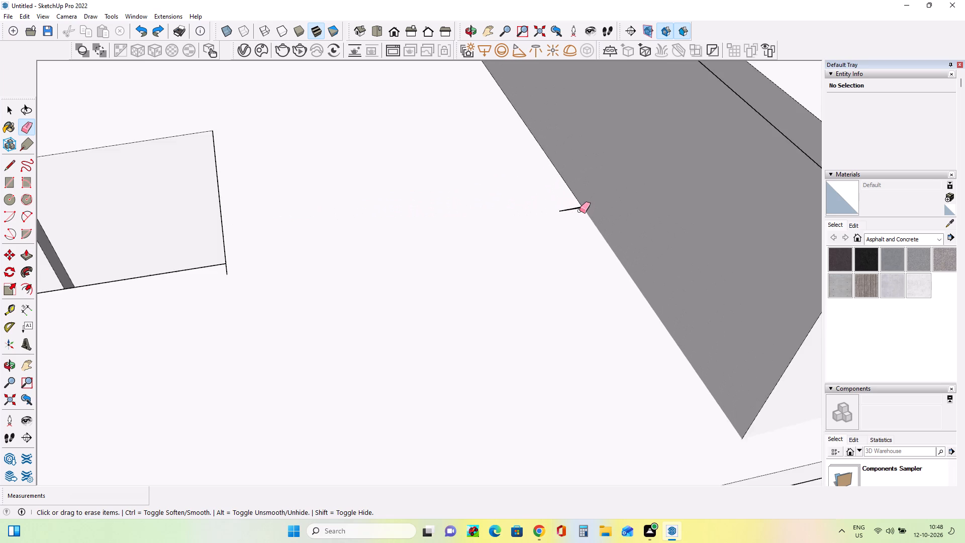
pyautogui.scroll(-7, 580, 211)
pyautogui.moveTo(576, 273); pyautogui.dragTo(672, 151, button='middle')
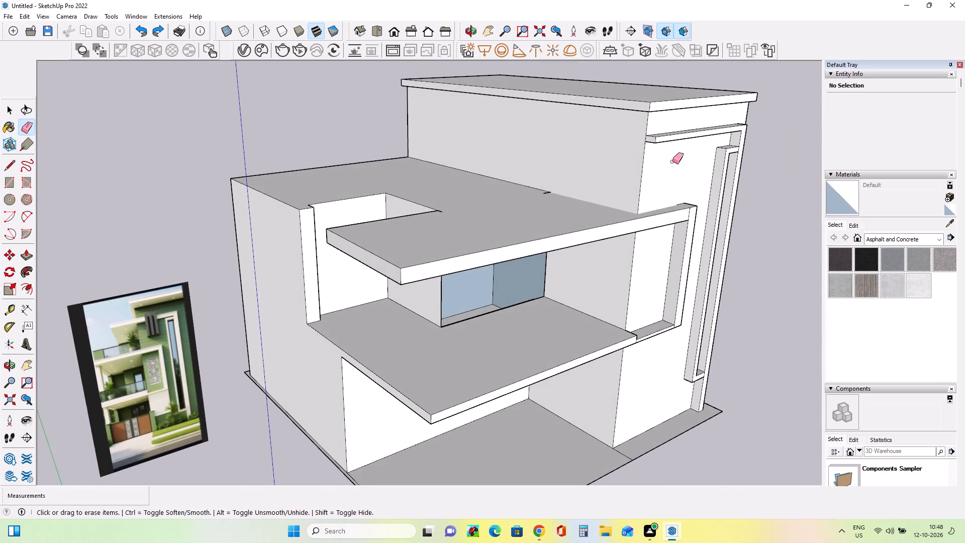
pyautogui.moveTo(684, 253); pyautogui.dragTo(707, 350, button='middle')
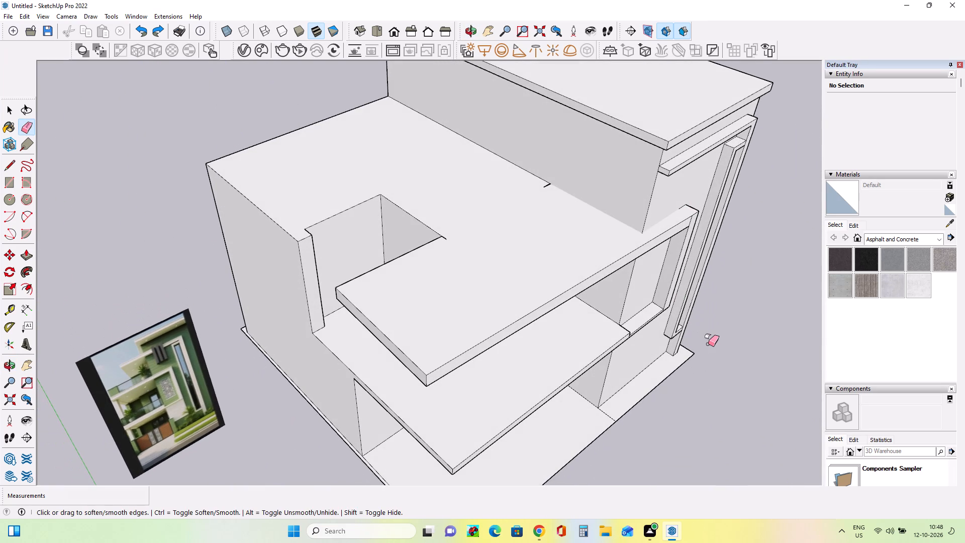
# Undo the seam erasures, the upper floor block changes and the canopy slab widening, back to the narrow horizontal beam.
pyautogui.hotkey('ctrl', 'z')
pyautogui.hotkey('ctrl', 'z')
pyautogui.hotkey('ctrl', 'z')
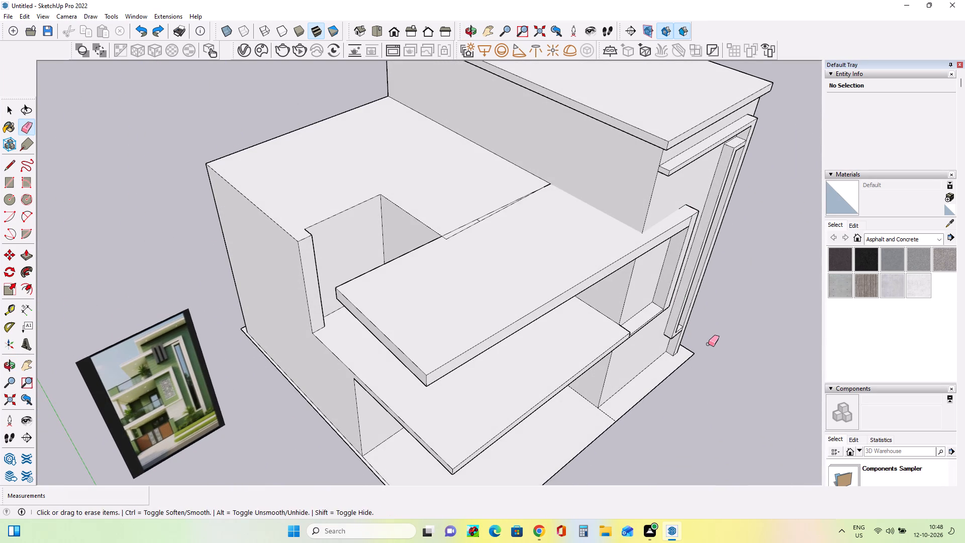
pyautogui.hotkey('ctrl', 'z')
pyautogui.hotkey('ctrl', 'z')
pyautogui.hotkey('ctrl', 'z')
pyautogui.hotkey('ctrl', 'z')
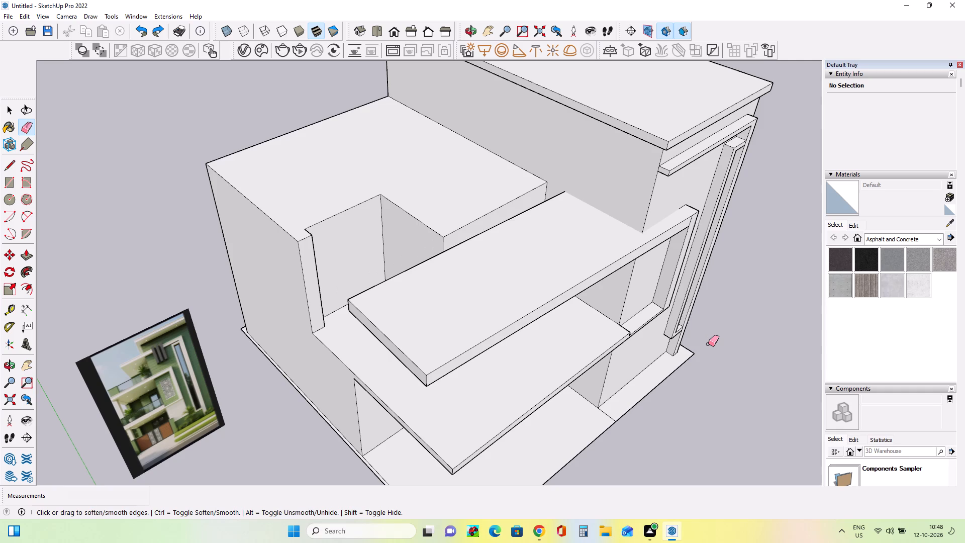
pyautogui.hotkey('ctrl', 'z')
pyautogui.hotkey('ctrl', 'z')
pyautogui.hotkey('ctrl', 'z')
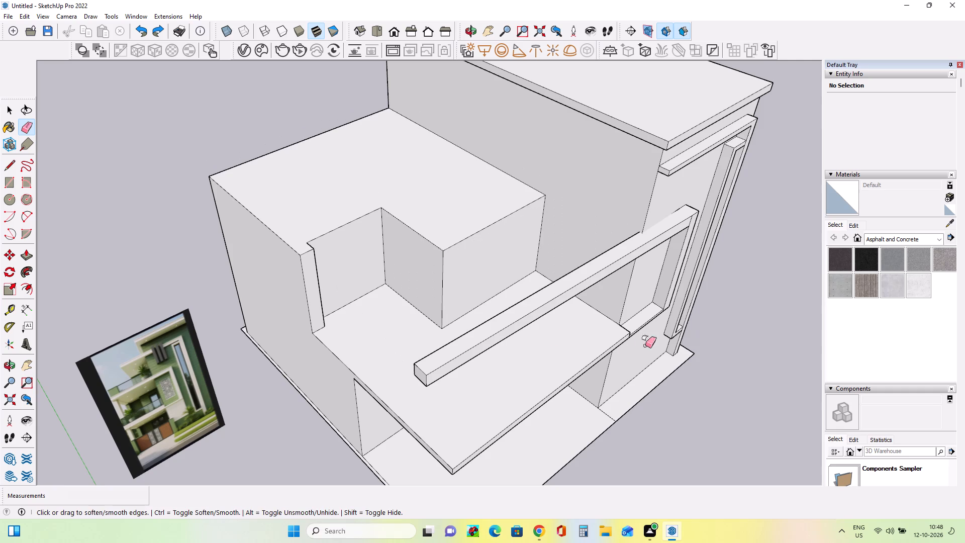
# Undo the horizontal beam as well, leaving only the upright pillar on the facade.
pyautogui.moveTo(539, 338); pyautogui.dragTo(690, 358, button='middle')
pyautogui.moveTo(693, 356); pyautogui.dragTo(472, 353, button='middle')
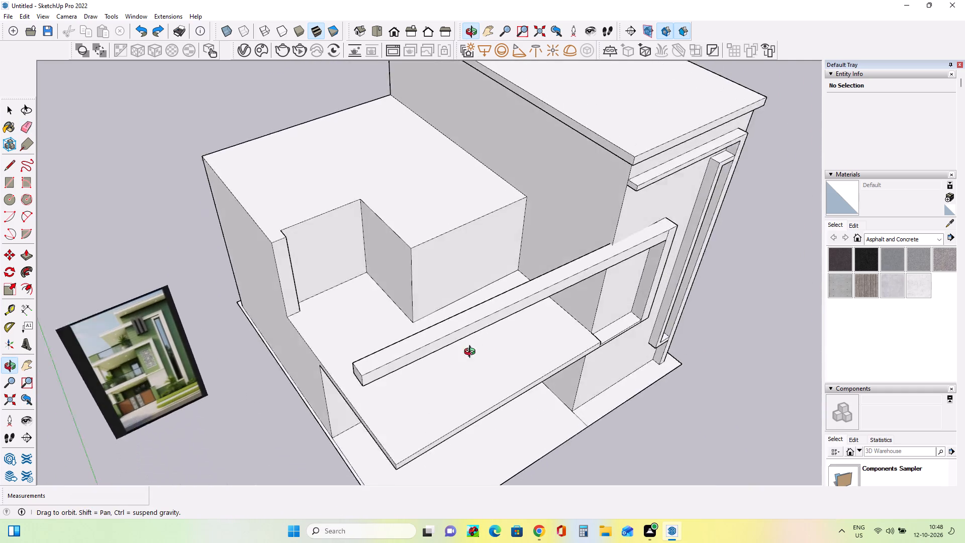
pyautogui.moveTo(472, 353); pyautogui.dragTo(466, 353, button='middle')
pyautogui.hotkey('ctrl', 'z')
pyautogui.hotkey('ctrl', 'z')
pyautogui.moveTo(566, 353); pyautogui.dragTo(639, 274, button='middle')
pyautogui.hotkey('ctrl', 'z')
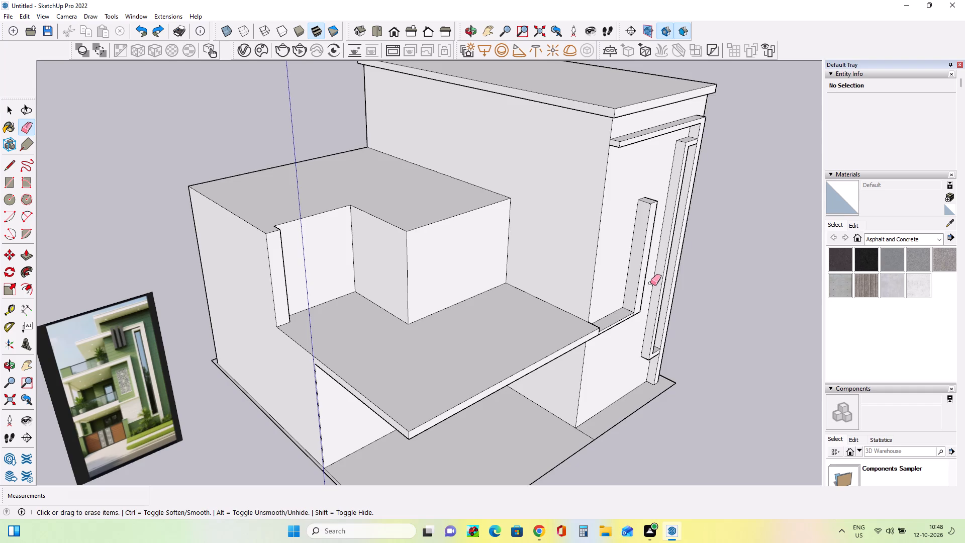
# Draw a rectangle across the top end of the upright pillar's side face.
pyautogui.moveTo(638, 276); pyautogui.dragTo(674, 236, button='middle')
pyautogui.scroll(4, 615, 188)
pyautogui.scroll(1, 620, 277)
pyautogui.moveTo(623, 280); pyautogui.dragTo(671, 285, button='middle')
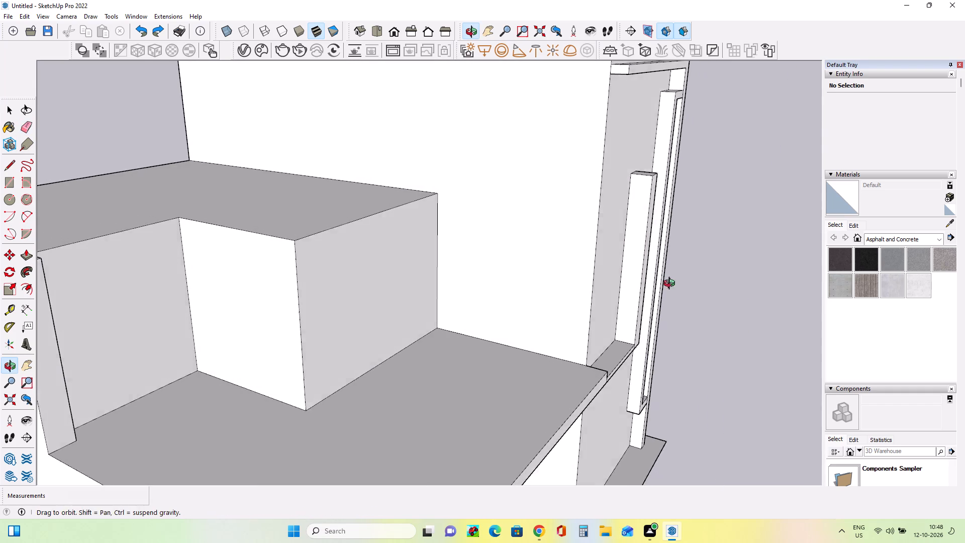
pyautogui.moveTo(671, 285); pyautogui.dragTo(673, 282, button='middle')
pyautogui.click(11, 184)
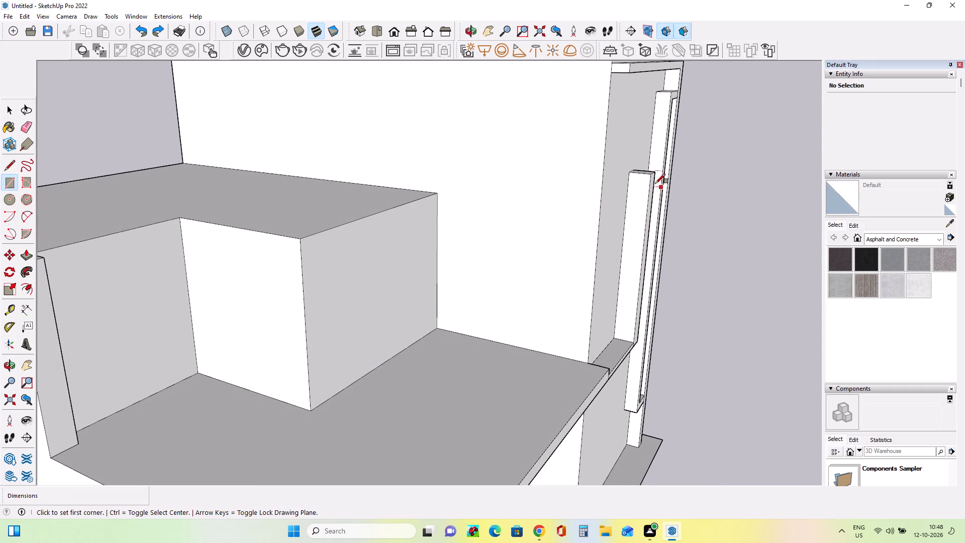
pyautogui.click(650, 175)
pyautogui.click(628, 198)
pyautogui.moveTo(703, 224); pyautogui.dragTo(691, 247, button='middle')
pyautogui.moveTo(691, 248); pyautogui.dragTo(682, 255, button='middle')
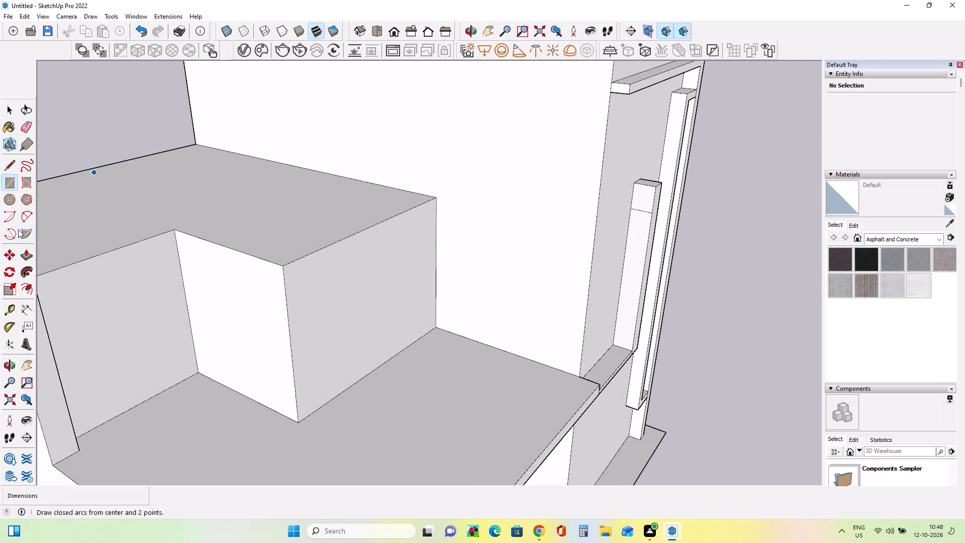
# Push/Pull the rectangle at the pillar's top outward 2 1/16".
pyautogui.click(32, 255)
pyautogui.click(640, 200)
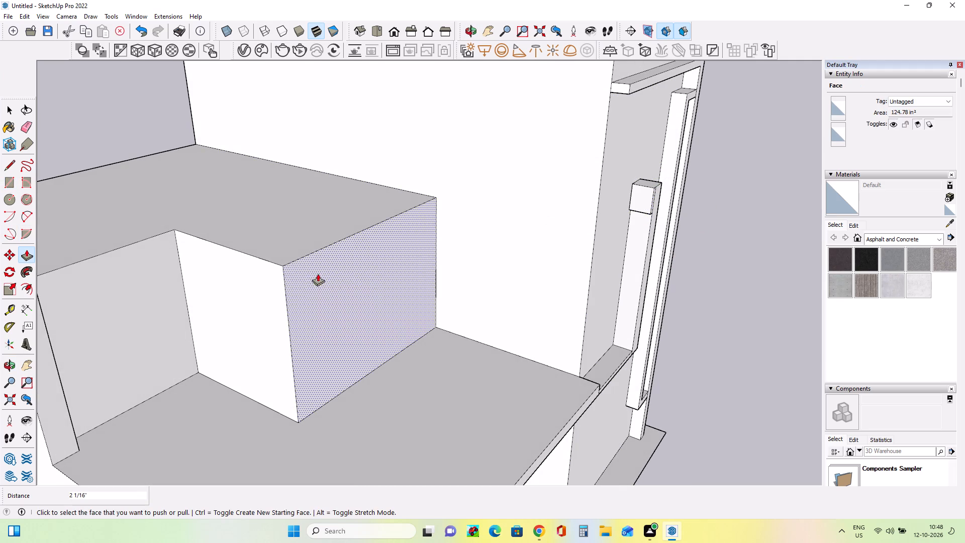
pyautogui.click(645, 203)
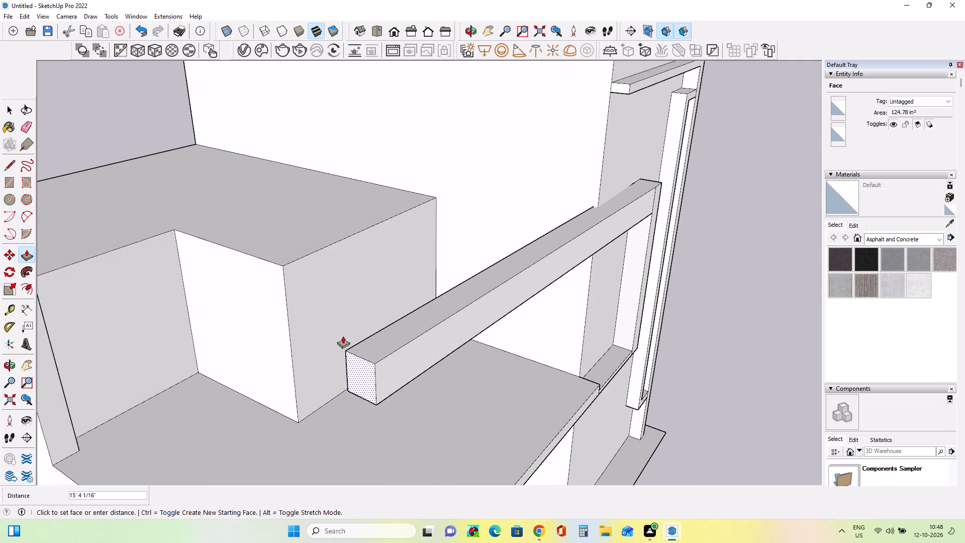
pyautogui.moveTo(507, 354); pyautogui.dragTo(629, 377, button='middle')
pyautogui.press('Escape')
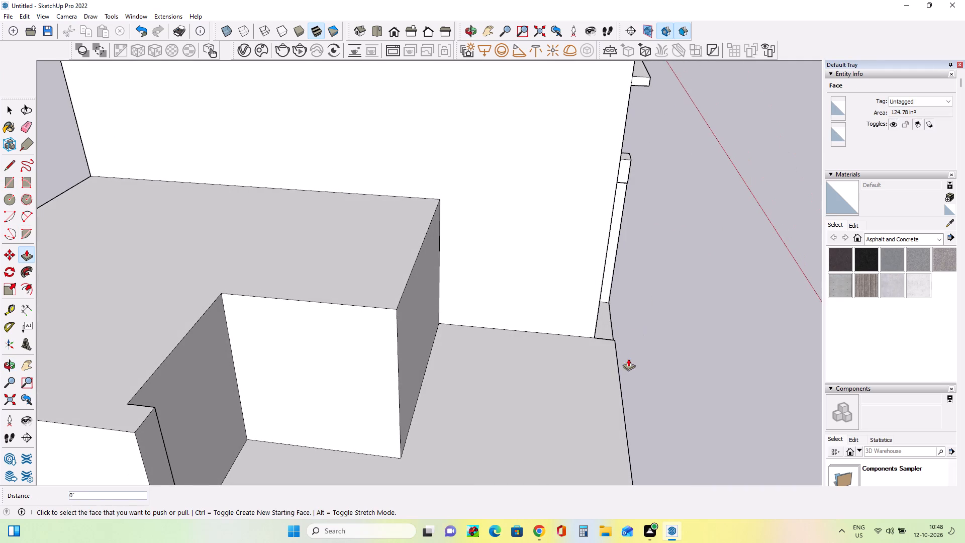
# Push/Pull the small face at the pillar's top outward 5' 9 11/16" to form a horizontal beam.
pyautogui.moveTo(633, 239); pyautogui.dragTo(494, 273, button='middle')
pyautogui.click(618, 228)
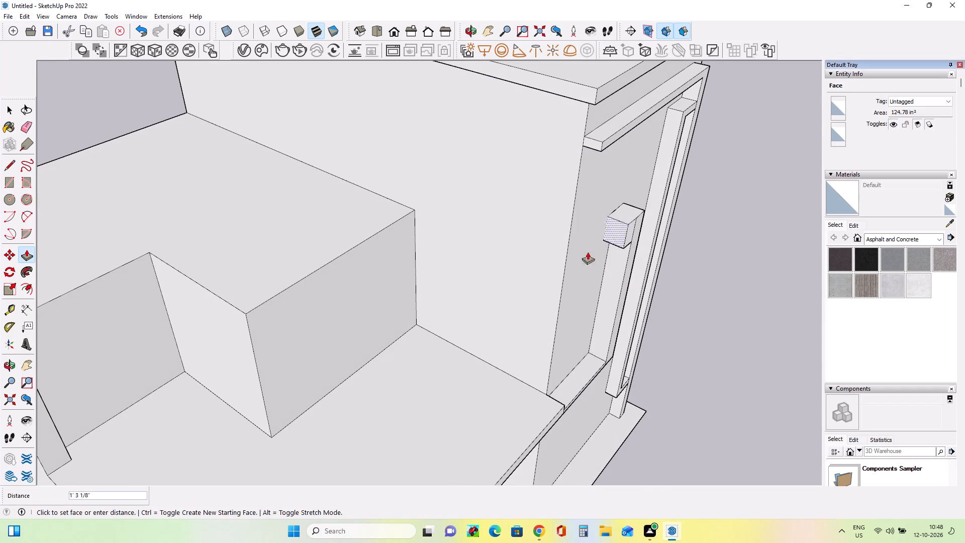
pyautogui.click(519, 292)
pyautogui.moveTo(558, 320); pyautogui.dragTo(747, 340, button='middle')
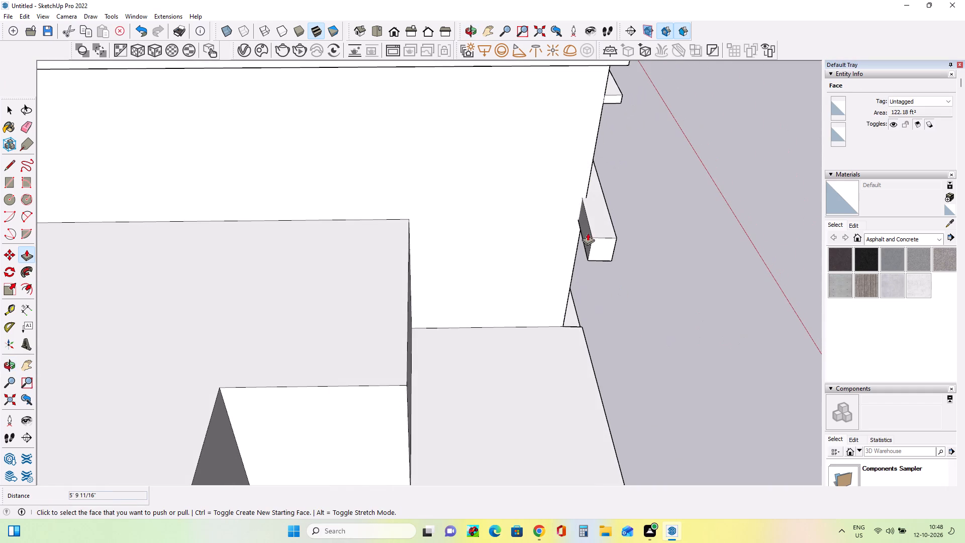
pyautogui.scroll(-4, 602, 237)
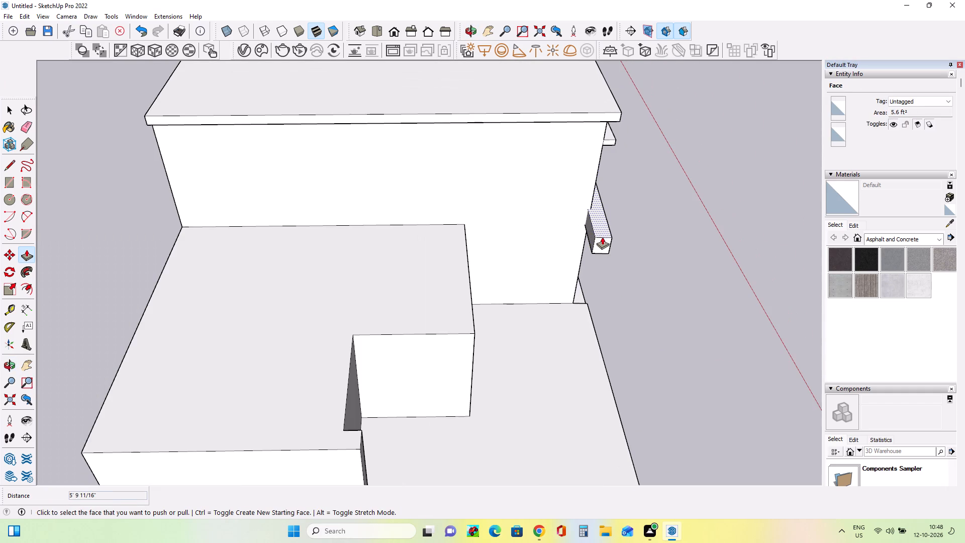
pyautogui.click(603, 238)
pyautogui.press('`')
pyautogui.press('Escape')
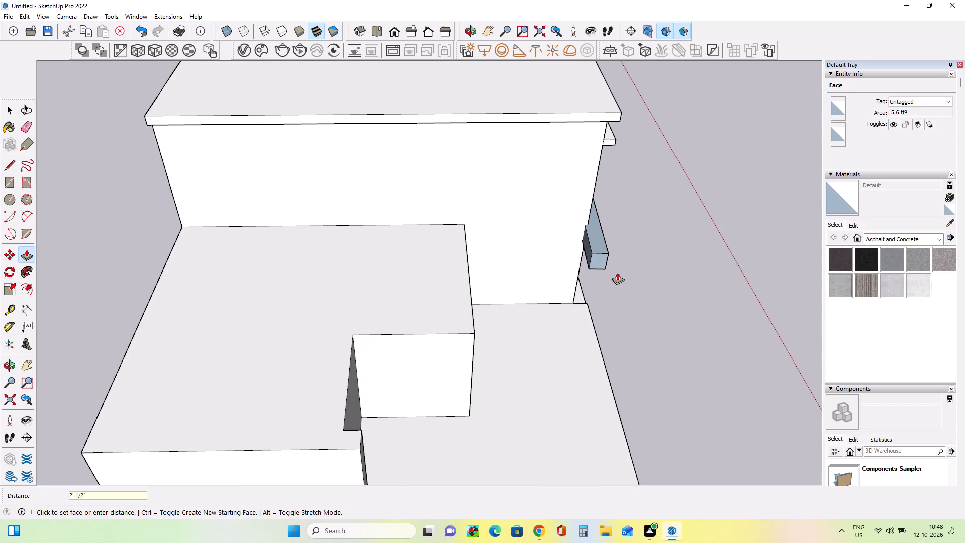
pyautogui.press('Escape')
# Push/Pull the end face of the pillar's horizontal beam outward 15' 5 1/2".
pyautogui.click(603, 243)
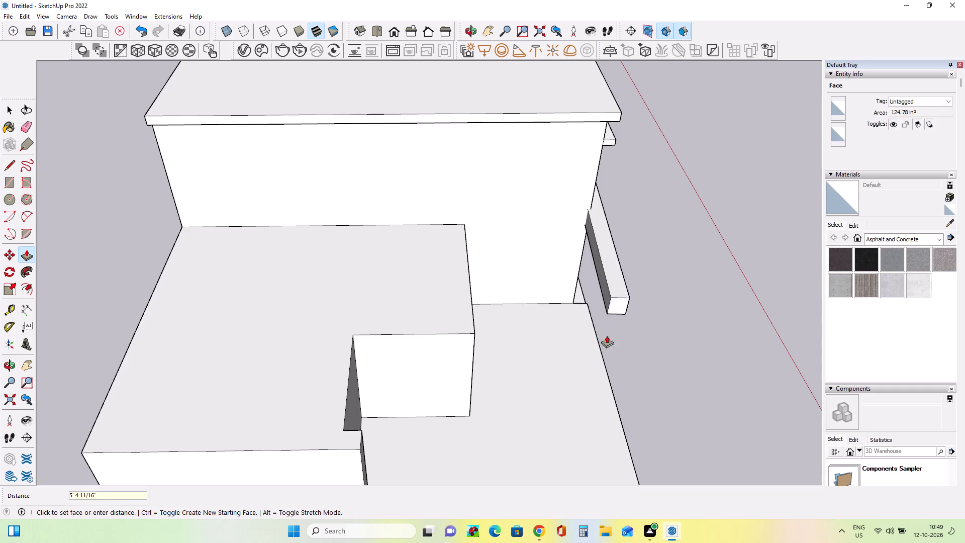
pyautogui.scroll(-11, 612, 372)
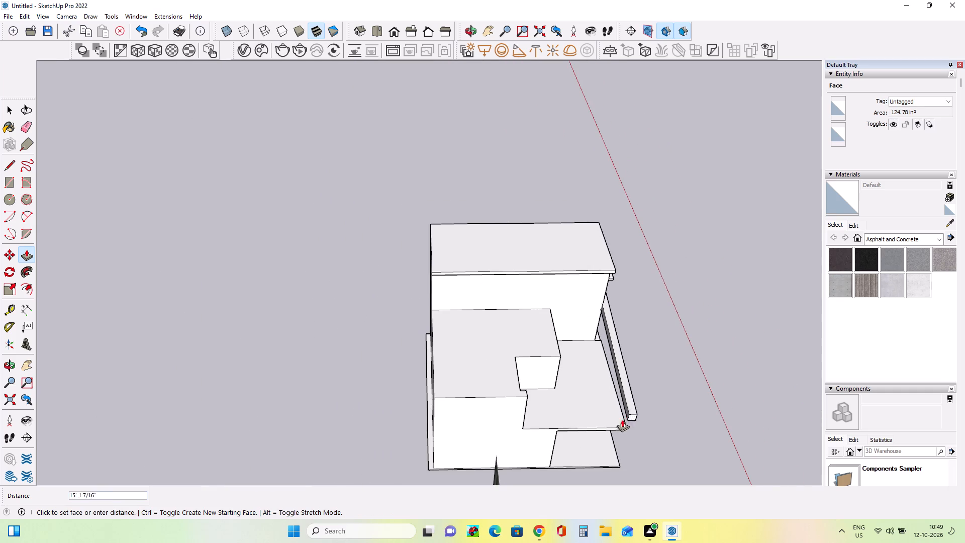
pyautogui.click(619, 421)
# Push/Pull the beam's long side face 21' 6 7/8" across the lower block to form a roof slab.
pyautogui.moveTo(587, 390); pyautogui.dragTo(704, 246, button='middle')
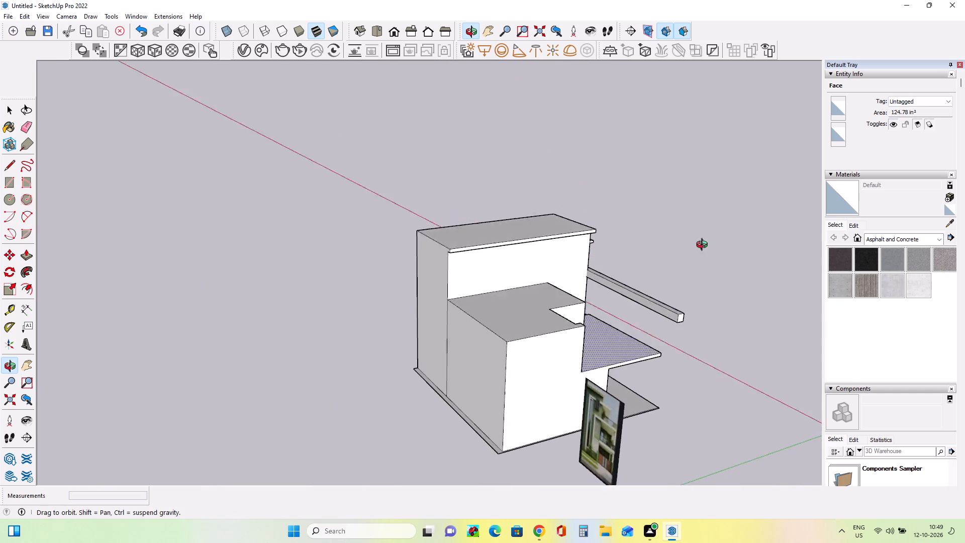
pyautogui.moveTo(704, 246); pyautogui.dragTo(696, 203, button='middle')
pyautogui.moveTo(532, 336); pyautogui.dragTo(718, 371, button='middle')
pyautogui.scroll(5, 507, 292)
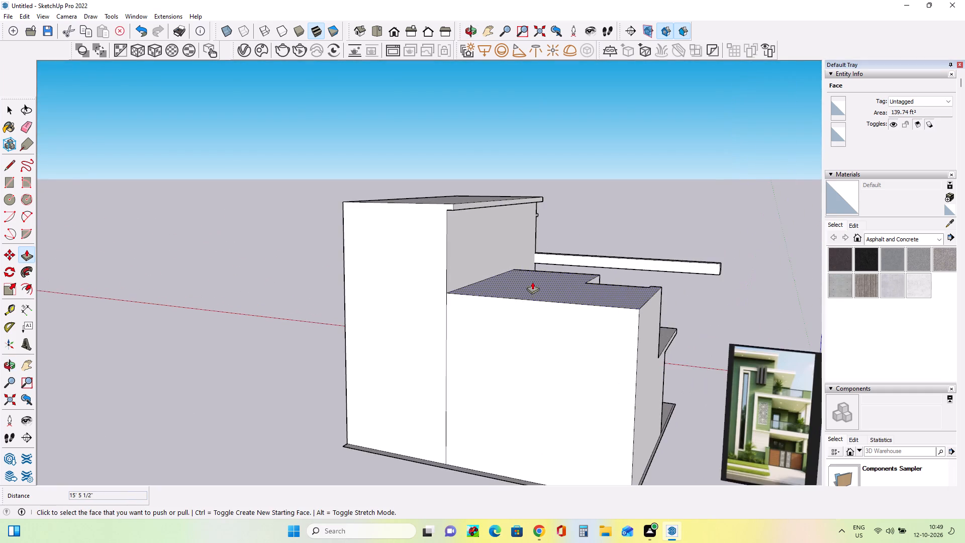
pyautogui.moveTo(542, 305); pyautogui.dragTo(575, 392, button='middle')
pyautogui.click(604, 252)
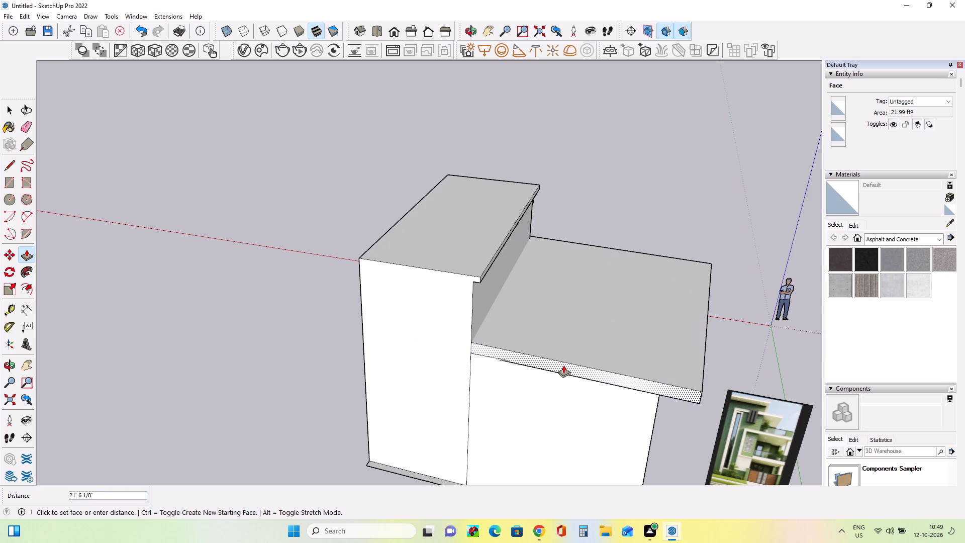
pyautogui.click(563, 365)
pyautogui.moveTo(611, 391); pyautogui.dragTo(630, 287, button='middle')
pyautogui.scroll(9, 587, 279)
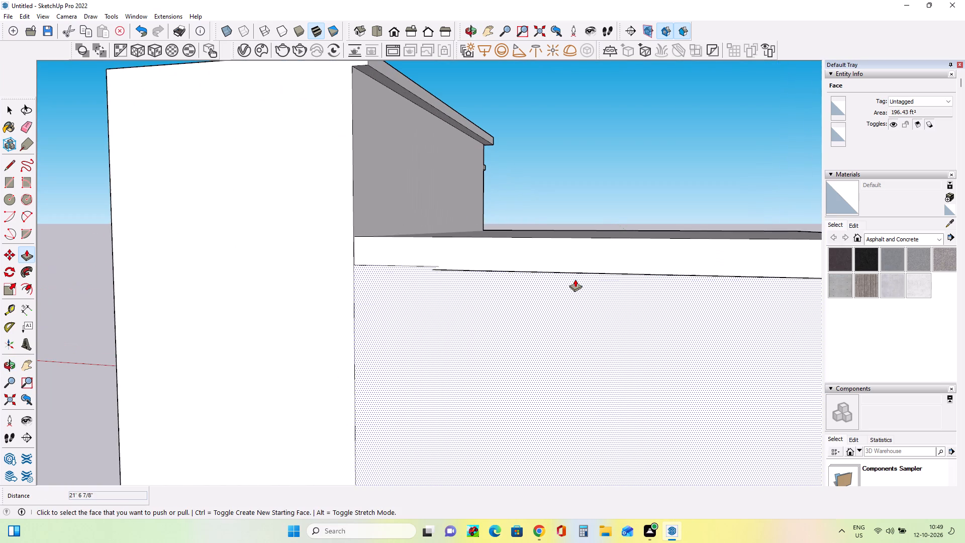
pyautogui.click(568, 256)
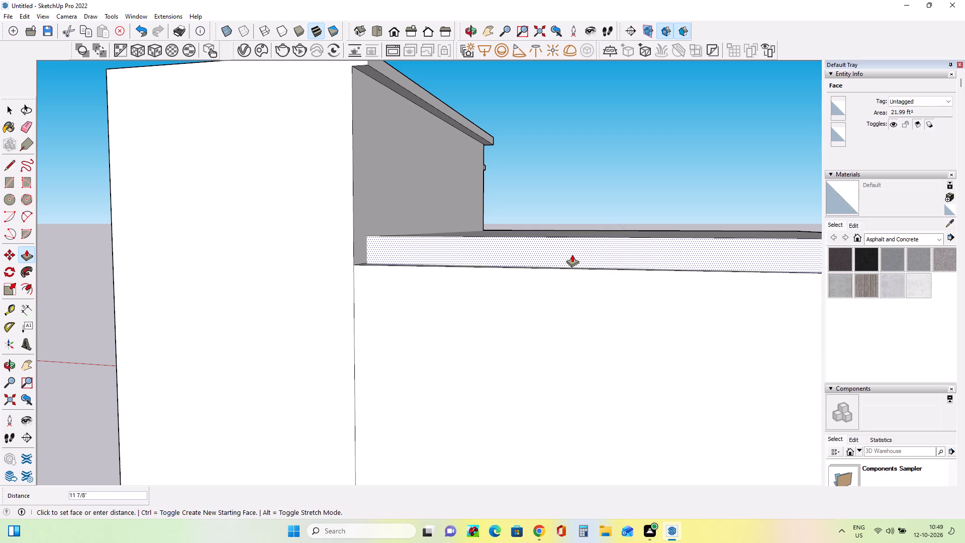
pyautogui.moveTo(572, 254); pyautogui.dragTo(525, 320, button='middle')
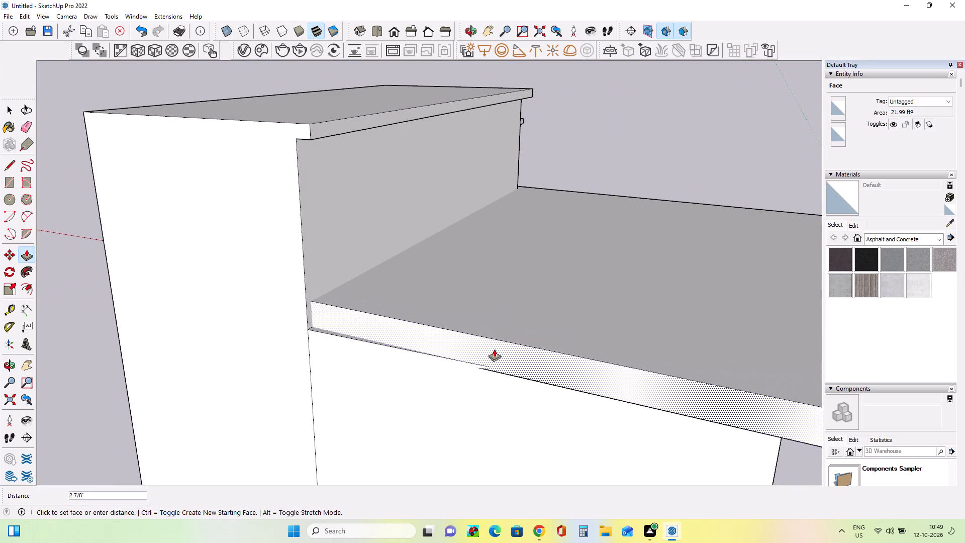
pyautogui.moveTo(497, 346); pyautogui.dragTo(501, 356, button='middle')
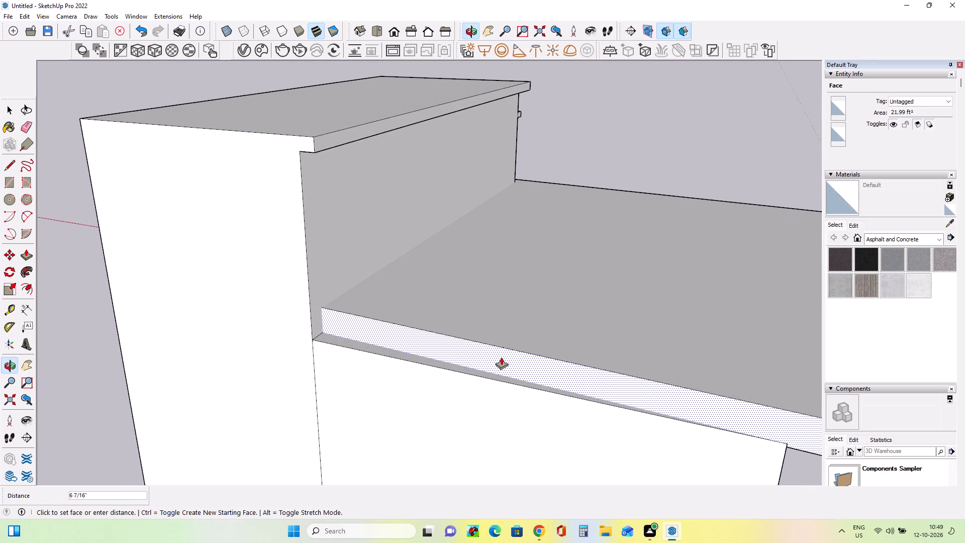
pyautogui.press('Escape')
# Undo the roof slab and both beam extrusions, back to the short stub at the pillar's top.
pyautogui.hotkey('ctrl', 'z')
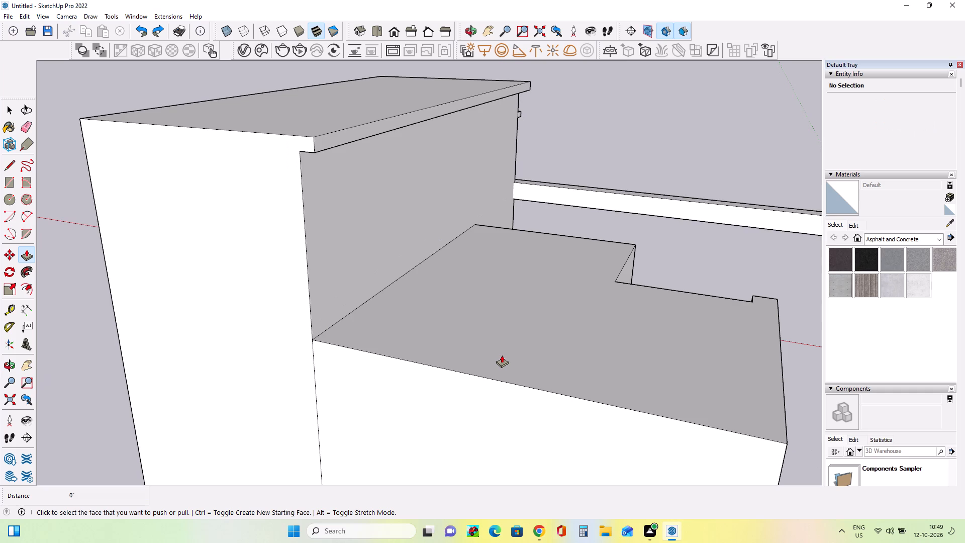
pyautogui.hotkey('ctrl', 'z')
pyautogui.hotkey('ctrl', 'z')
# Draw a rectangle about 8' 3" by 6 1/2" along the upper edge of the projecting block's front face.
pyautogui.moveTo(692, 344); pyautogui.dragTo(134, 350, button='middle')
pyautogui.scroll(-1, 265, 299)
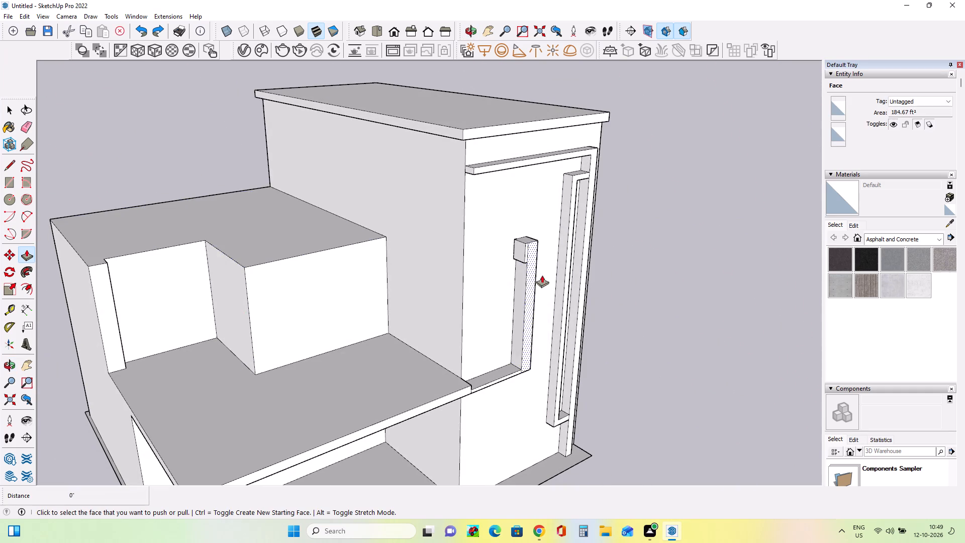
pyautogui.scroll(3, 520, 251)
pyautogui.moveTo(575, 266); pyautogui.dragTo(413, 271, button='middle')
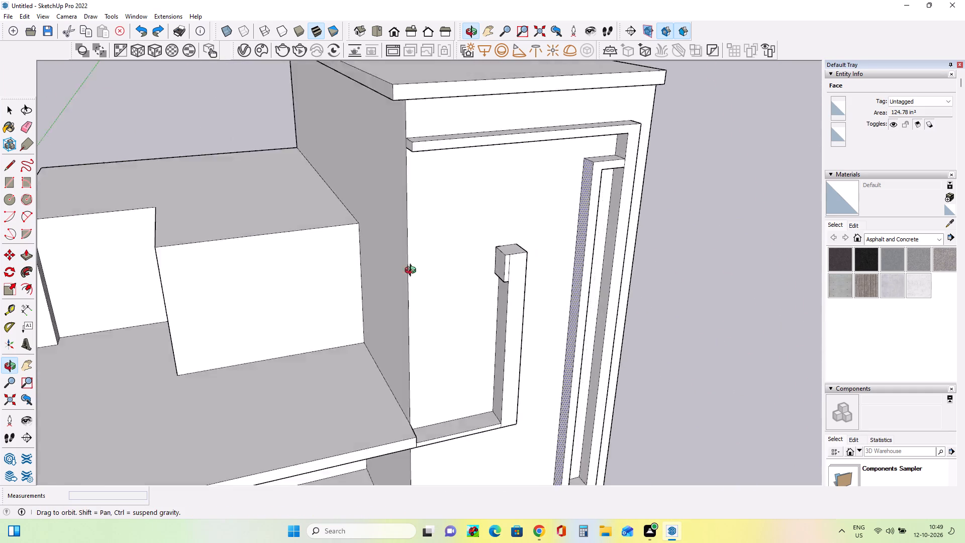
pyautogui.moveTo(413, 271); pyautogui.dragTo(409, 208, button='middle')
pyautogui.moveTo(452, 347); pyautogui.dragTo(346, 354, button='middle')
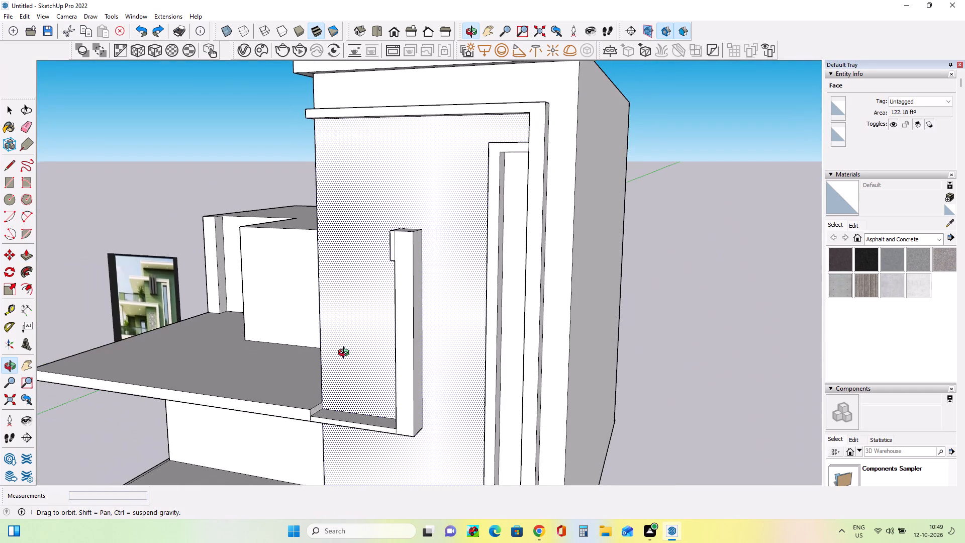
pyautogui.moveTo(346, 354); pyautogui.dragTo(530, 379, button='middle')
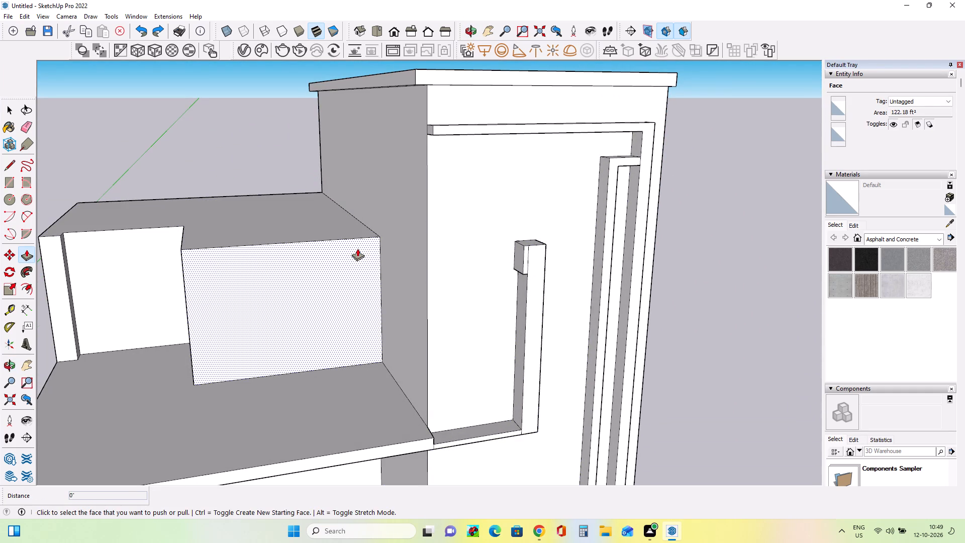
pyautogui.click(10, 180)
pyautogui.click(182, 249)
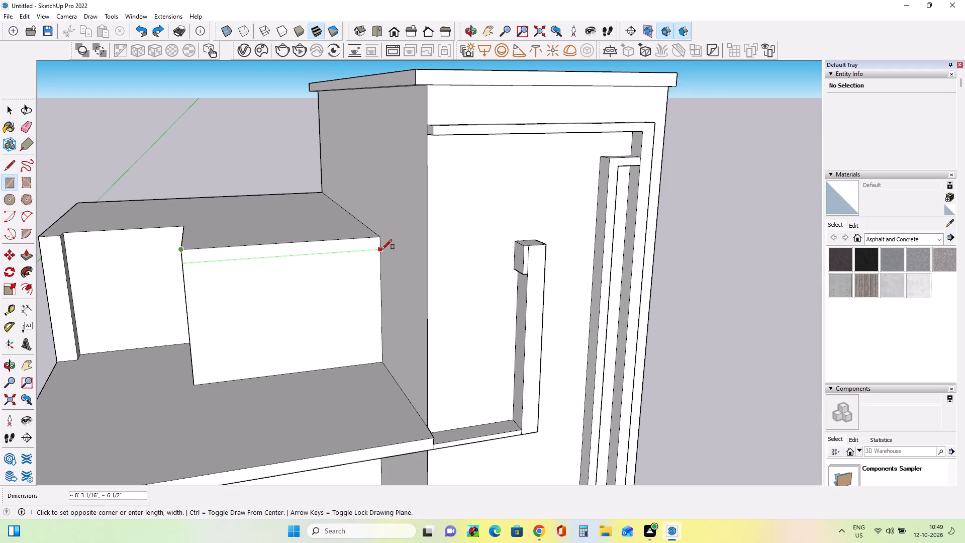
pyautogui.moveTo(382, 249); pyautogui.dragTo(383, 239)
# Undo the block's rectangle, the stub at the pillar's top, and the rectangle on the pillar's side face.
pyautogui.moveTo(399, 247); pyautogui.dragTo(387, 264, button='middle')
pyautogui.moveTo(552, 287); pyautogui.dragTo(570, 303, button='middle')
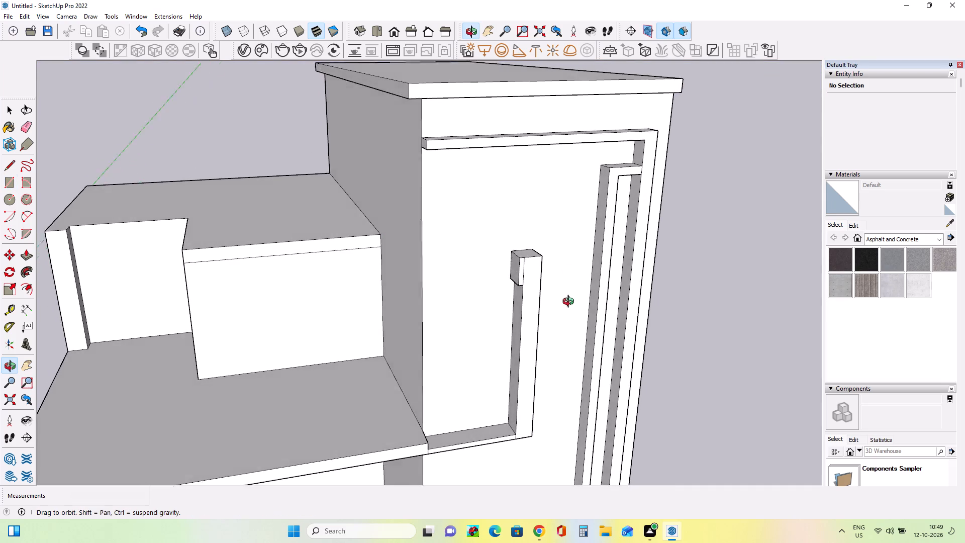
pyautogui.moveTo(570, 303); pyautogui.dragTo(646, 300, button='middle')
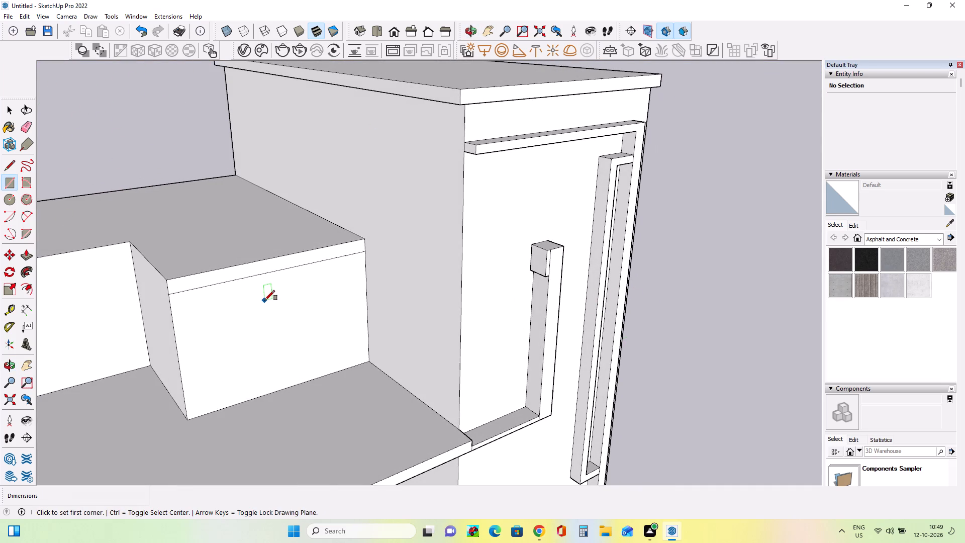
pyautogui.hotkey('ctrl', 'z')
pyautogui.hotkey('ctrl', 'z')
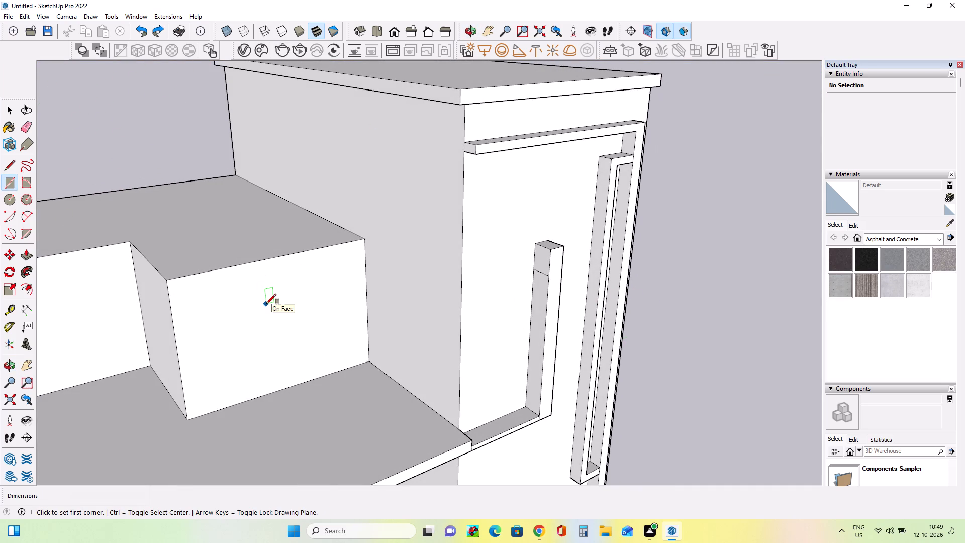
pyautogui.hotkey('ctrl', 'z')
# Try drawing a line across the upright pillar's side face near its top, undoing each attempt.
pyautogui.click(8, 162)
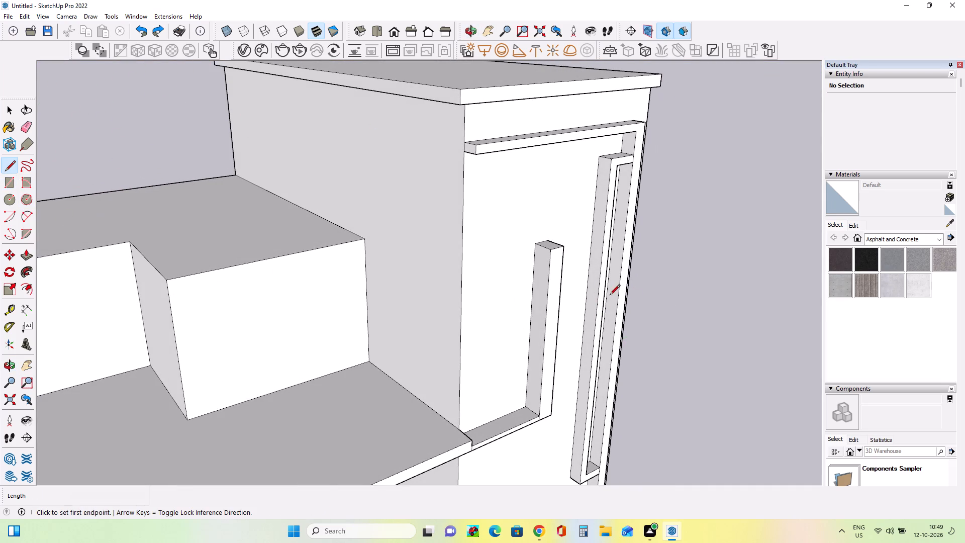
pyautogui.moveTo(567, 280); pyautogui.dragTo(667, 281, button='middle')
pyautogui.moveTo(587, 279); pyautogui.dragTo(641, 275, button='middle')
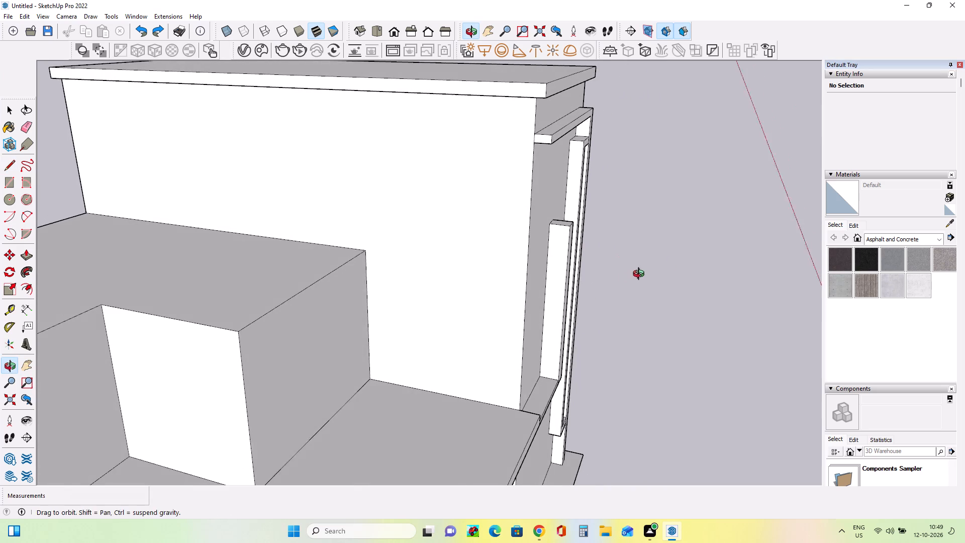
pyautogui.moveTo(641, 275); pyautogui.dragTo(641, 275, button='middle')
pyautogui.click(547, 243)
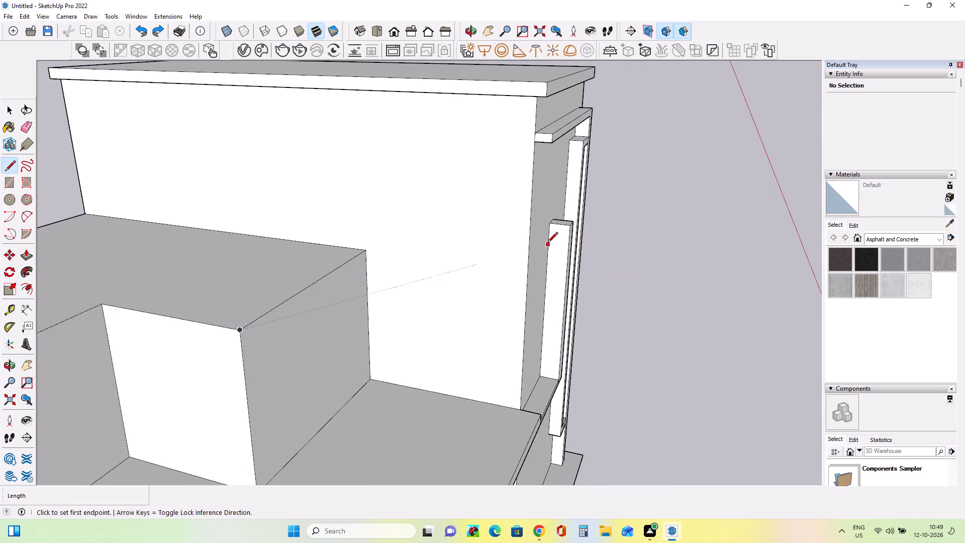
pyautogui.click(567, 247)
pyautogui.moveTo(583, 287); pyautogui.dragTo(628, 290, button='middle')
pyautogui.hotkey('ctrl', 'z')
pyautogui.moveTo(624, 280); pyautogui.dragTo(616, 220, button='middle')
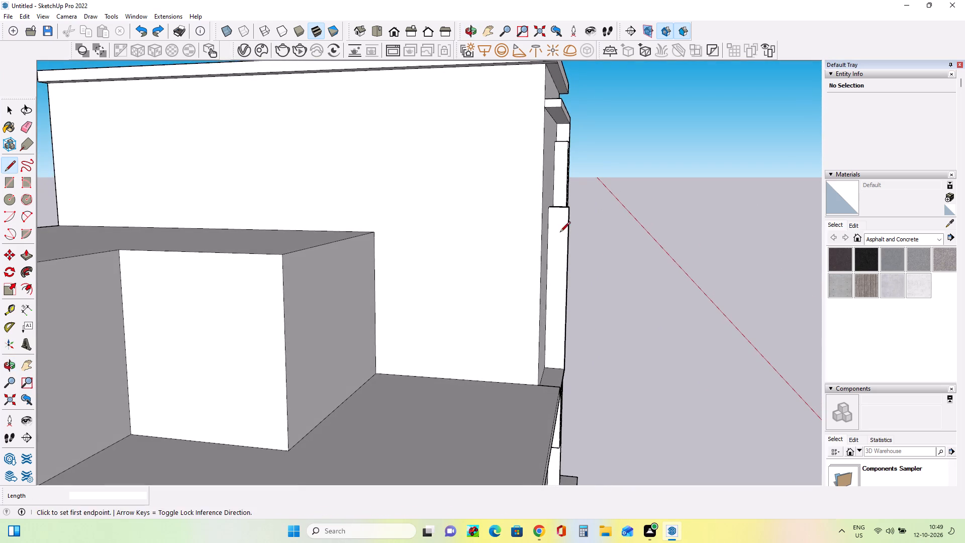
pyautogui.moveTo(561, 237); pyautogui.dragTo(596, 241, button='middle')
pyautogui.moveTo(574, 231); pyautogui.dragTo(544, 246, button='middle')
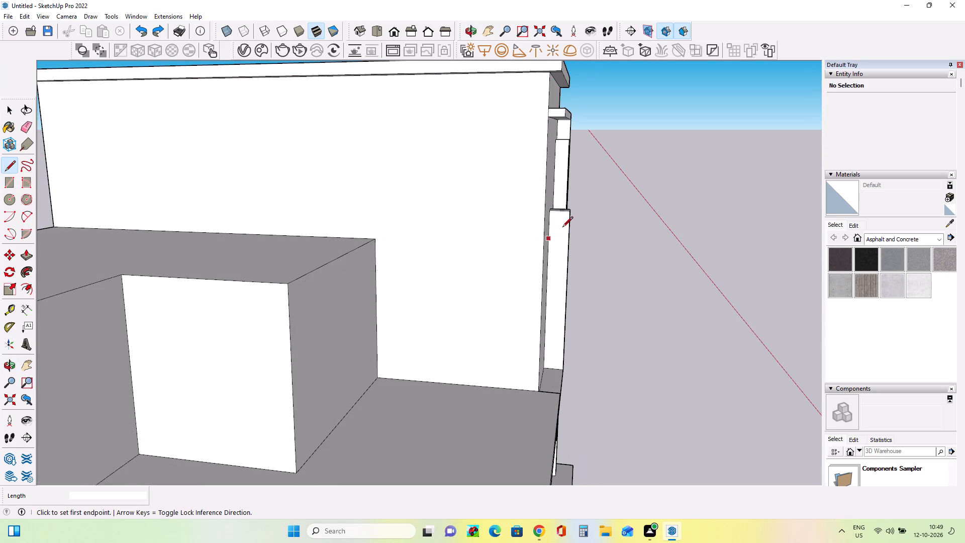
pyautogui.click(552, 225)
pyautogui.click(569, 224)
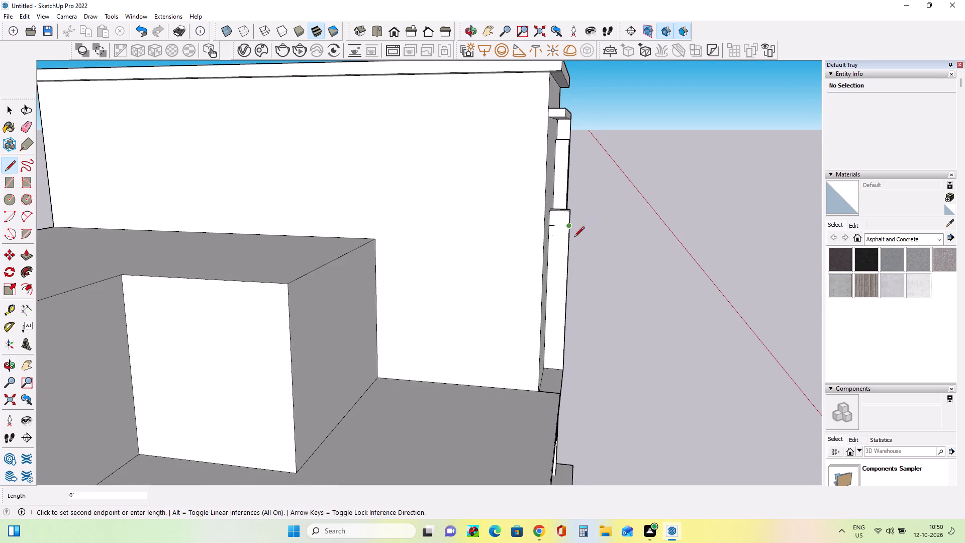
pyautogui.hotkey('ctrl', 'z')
# Compare the facade's upright pillar and balcony slab with the reference image of the green house.
pyautogui.moveTo(610, 265); pyautogui.dragTo(384, 287, button='middle')
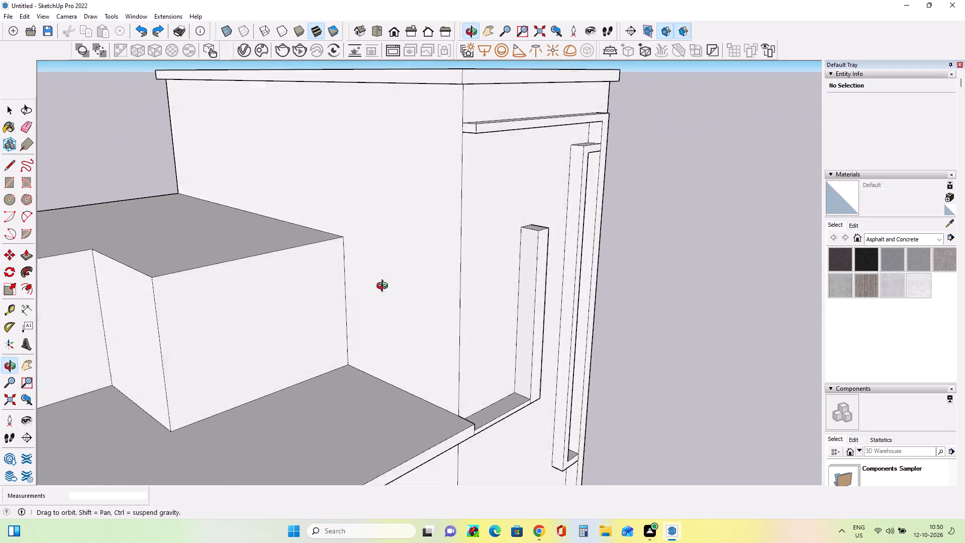
pyautogui.moveTo(384, 287); pyautogui.dragTo(201, 299, button='middle')
pyautogui.moveTo(431, 282); pyautogui.dragTo(440, 310, button='middle')
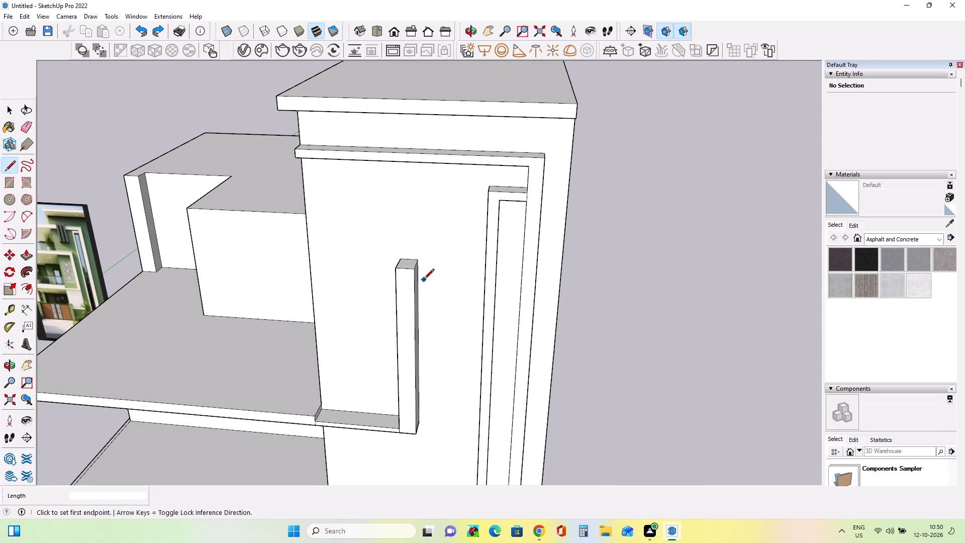
pyautogui.moveTo(424, 280); pyautogui.dragTo(469, 249, button='middle')
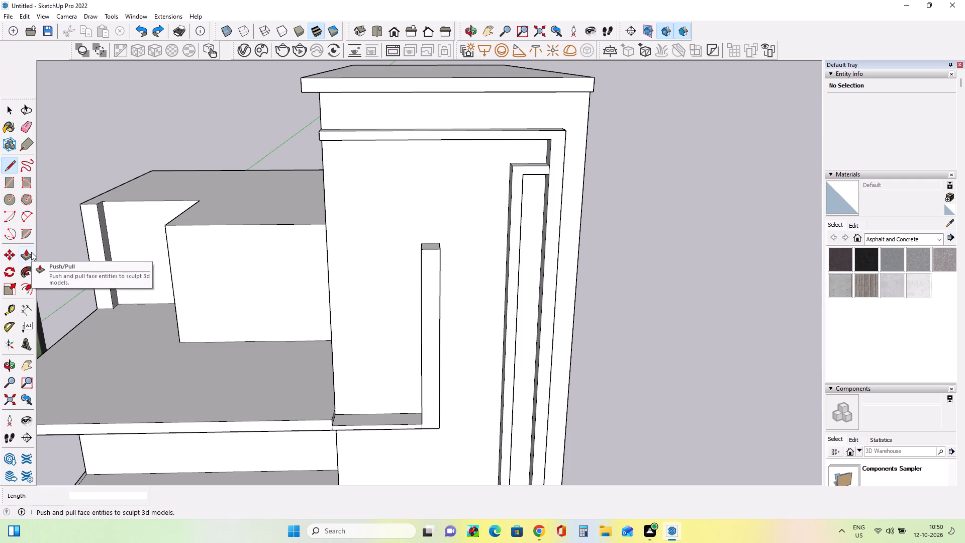
pyautogui.click(31, 252)
pyautogui.moveTo(419, 316); pyautogui.dragTo(416, 325, button='middle')
pyautogui.scroll(-7, 528, 314)
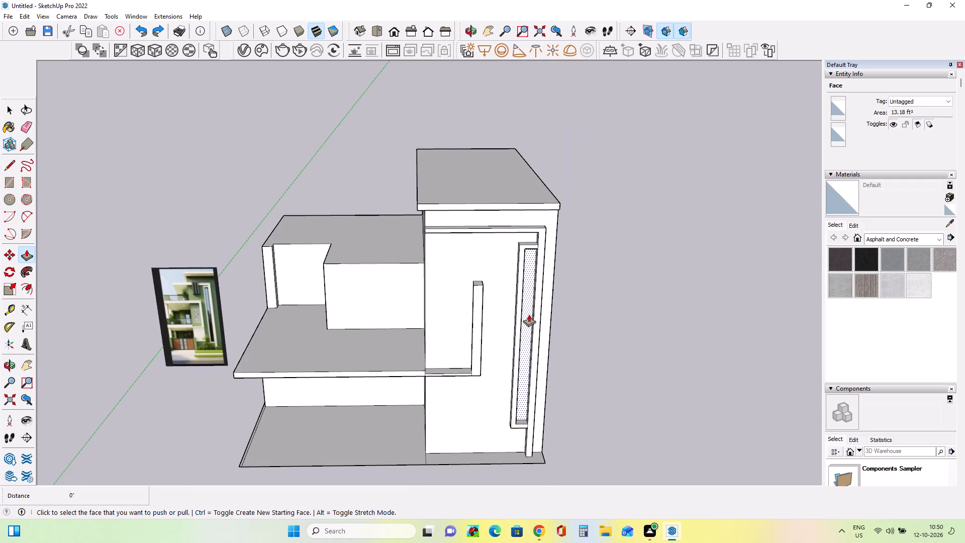
pyautogui.scroll(4, 458, 321)
pyautogui.moveTo(458, 322); pyautogui.dragTo(484, 312, button='middle')
pyautogui.moveTo(484, 312); pyautogui.dragTo(489, 312, button='middle')
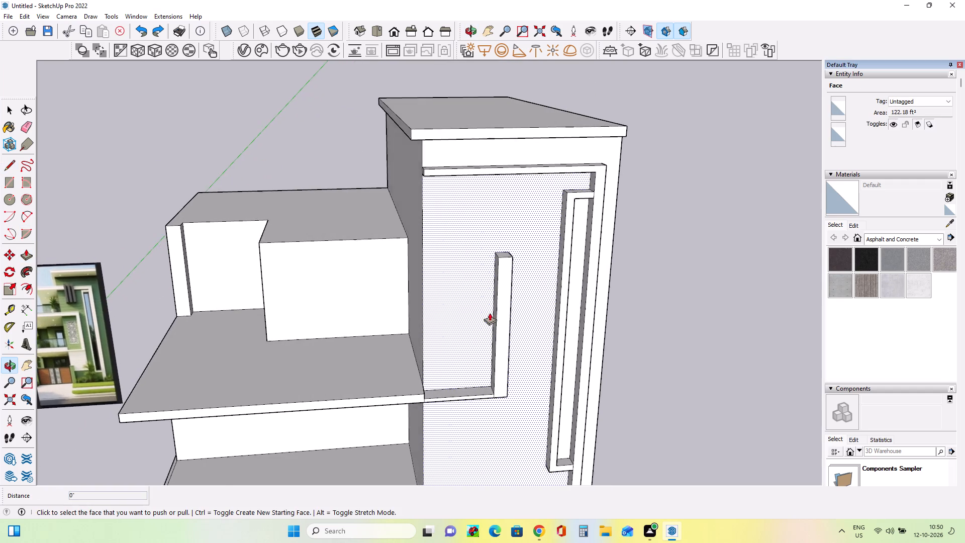
pyautogui.scroll(-3, 490, 313)
pyautogui.scroll(4, 88, 338)
pyautogui.scroll(10, 151, 341)
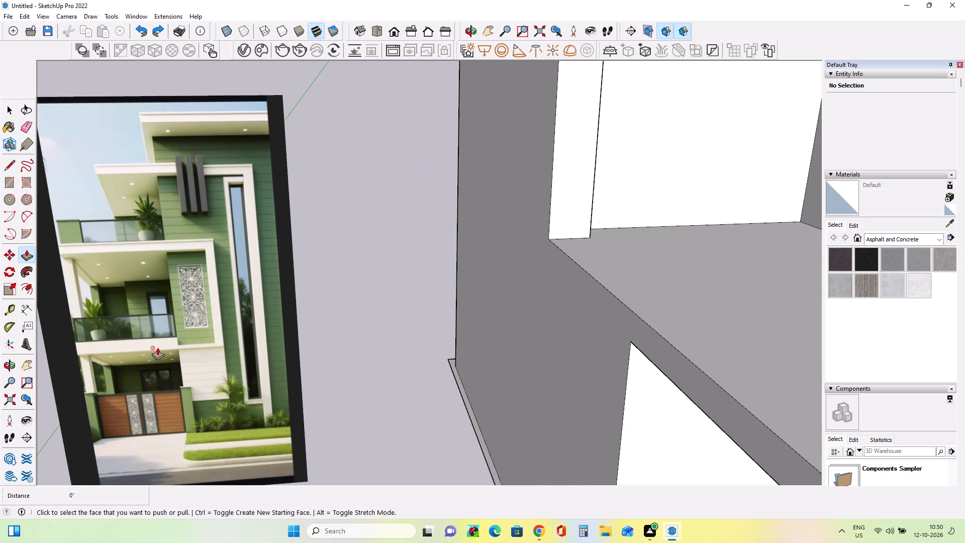
pyautogui.scroll(-6, 157, 347)
pyautogui.scroll(1, 157, 347)
pyautogui.scroll(-11, 157, 347)
# Draw a rectangle about 10 1/8" by 6 1/4" at the top of the upright pillar's side face.
pyautogui.moveTo(333, 345); pyautogui.dragTo(444, 344, button='middle')
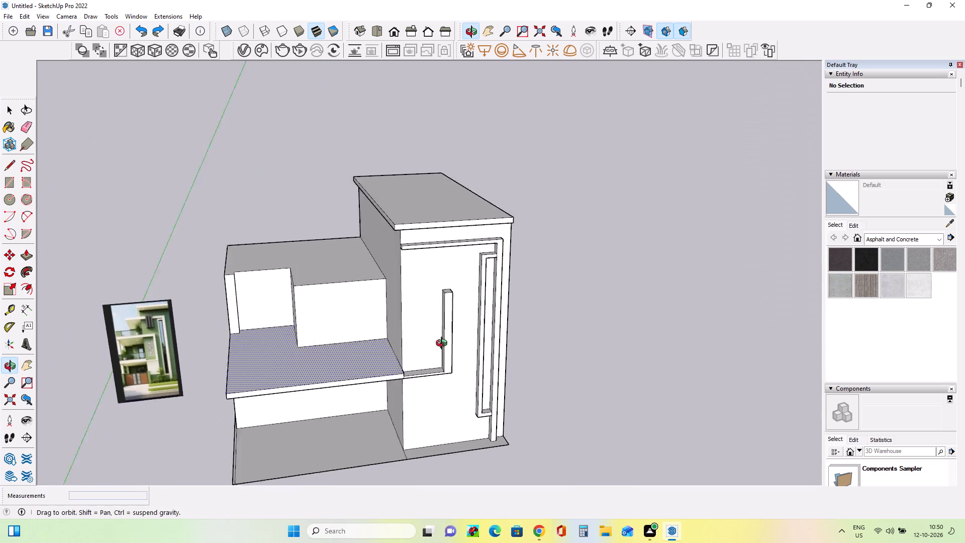
pyautogui.moveTo(444, 344); pyautogui.dragTo(473, 333, button='middle')
pyautogui.scroll(8, 480, 304)
pyautogui.moveTo(484, 304); pyautogui.dragTo(523, 307, button='middle')
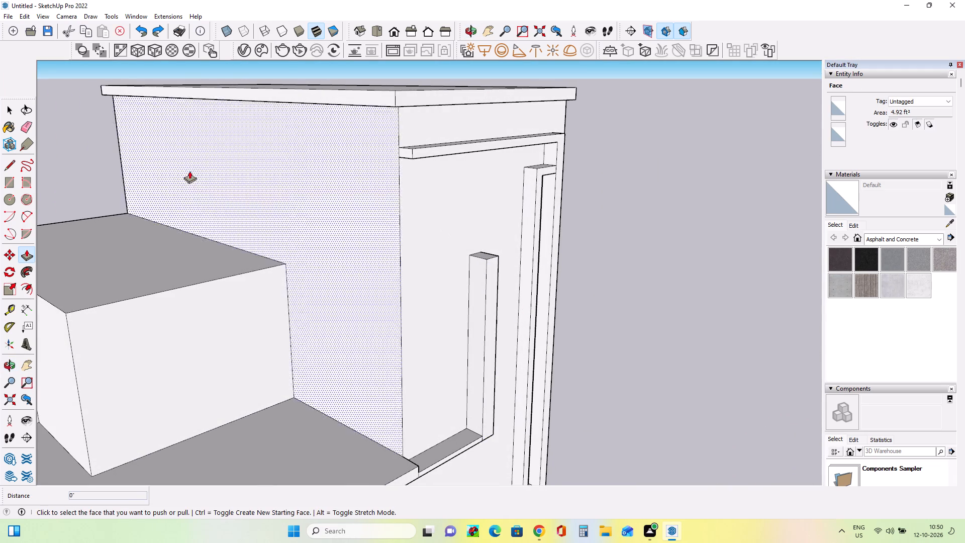
pyautogui.moveTo(177, 335); pyautogui.dragTo(359, 304, button='middle')
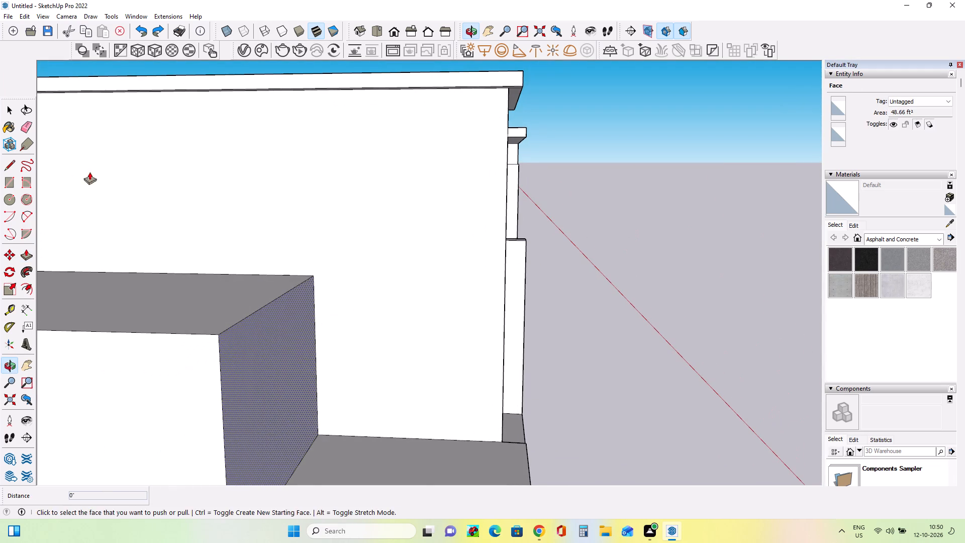
pyautogui.click(11, 183)
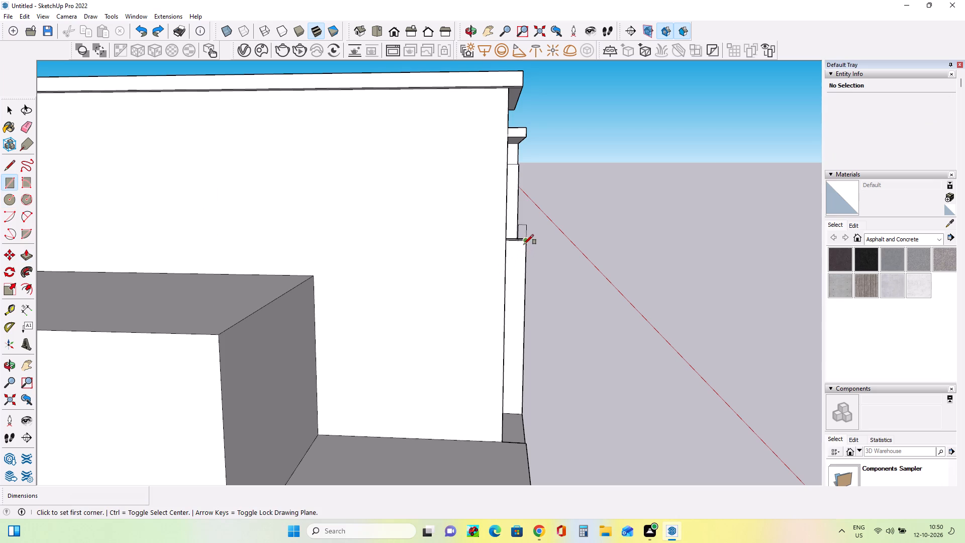
pyautogui.click(525, 243)
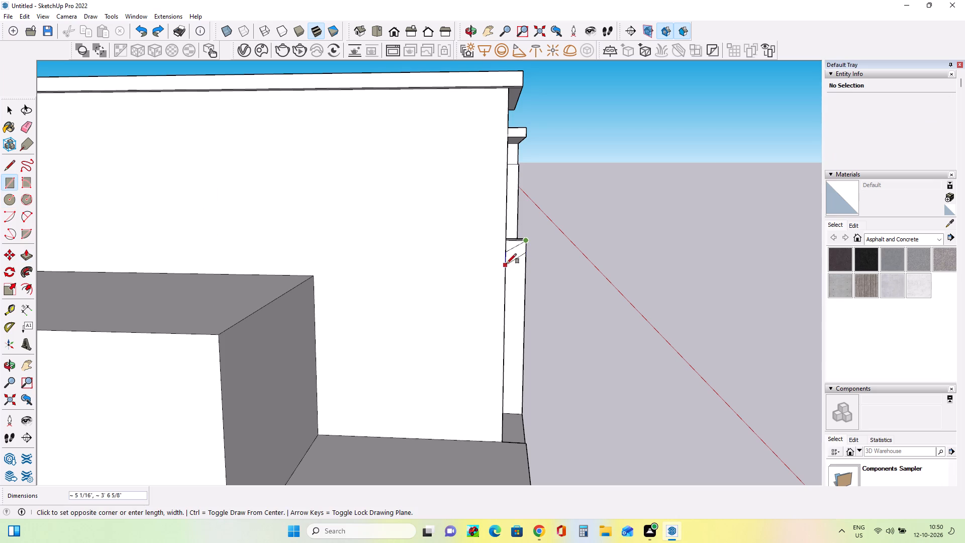
pyautogui.moveTo(516, 255); pyautogui.dragTo(501, 261, button='middle')
pyautogui.click(505, 256)
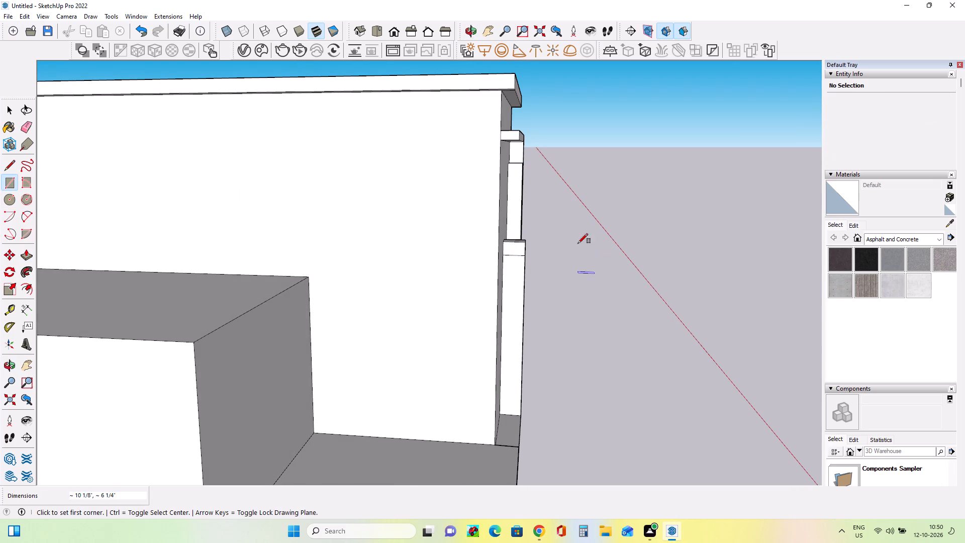
# Push/Pull the rectangle out of the pillar about 17' 4 7/16" to form a long projecting beam.
pyautogui.click(24, 256)
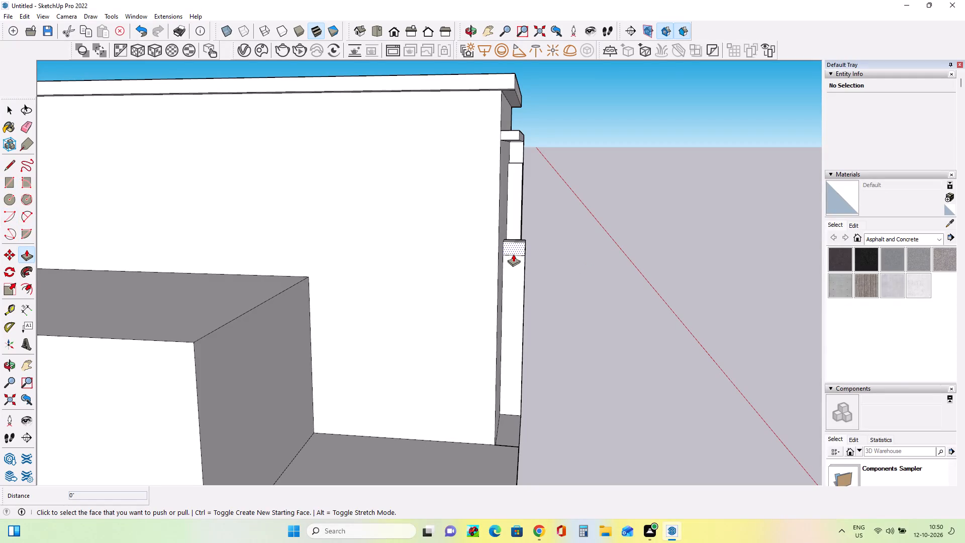
pyautogui.click(515, 249)
pyautogui.click(359, 375)
pyautogui.moveTo(587, 370); pyautogui.dragTo(503, 405, button='middle')
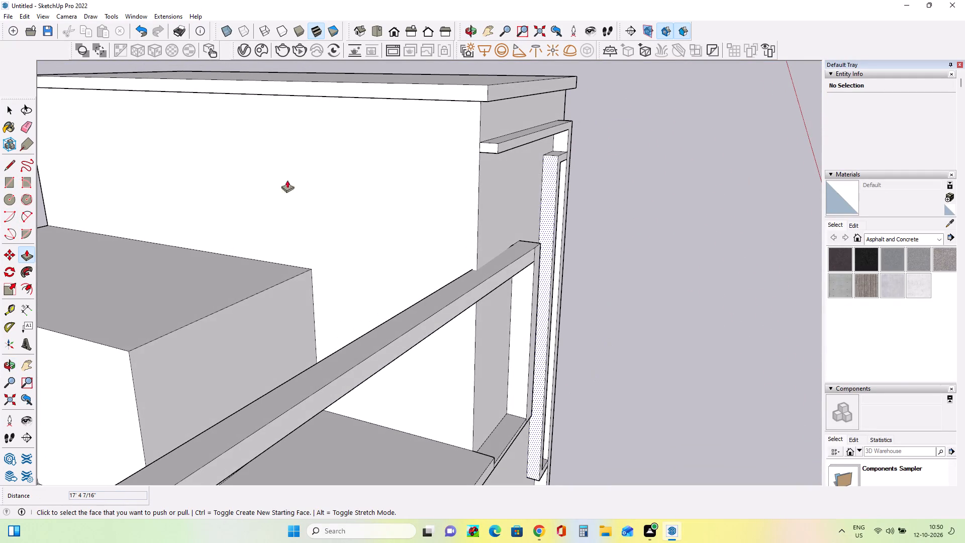
# Push the facade's front wall face behind the pillar and beam inward by about 5 3/16".
pyautogui.click(31, 257)
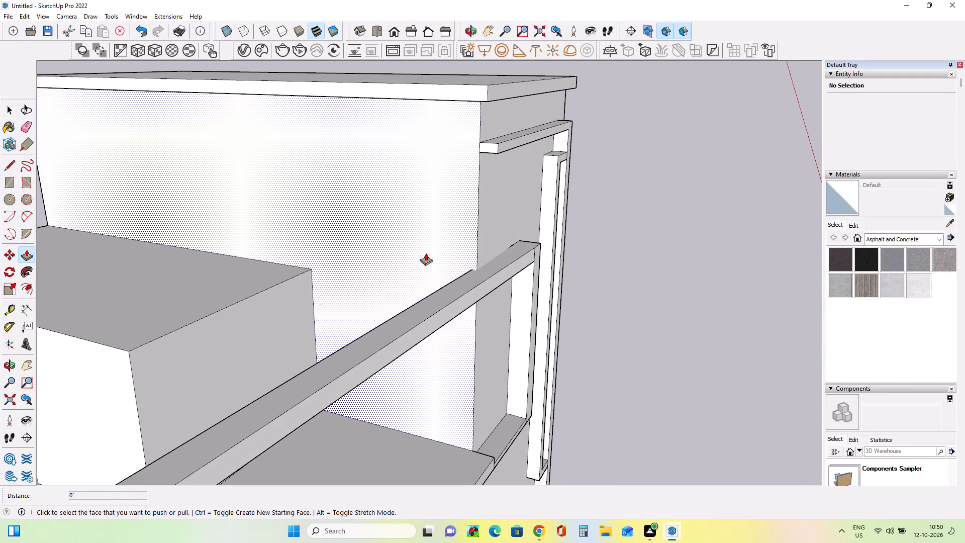
pyautogui.click(497, 248)
pyautogui.click(486, 243)
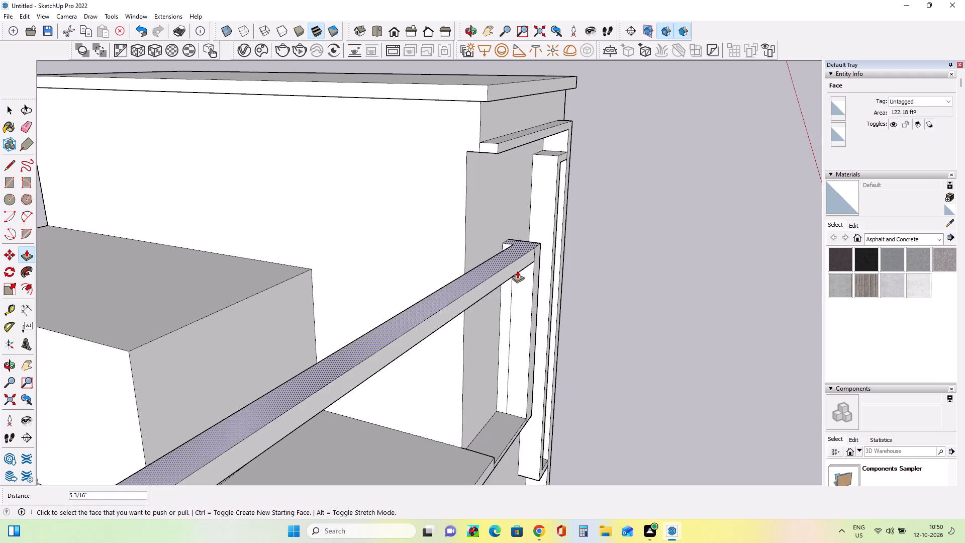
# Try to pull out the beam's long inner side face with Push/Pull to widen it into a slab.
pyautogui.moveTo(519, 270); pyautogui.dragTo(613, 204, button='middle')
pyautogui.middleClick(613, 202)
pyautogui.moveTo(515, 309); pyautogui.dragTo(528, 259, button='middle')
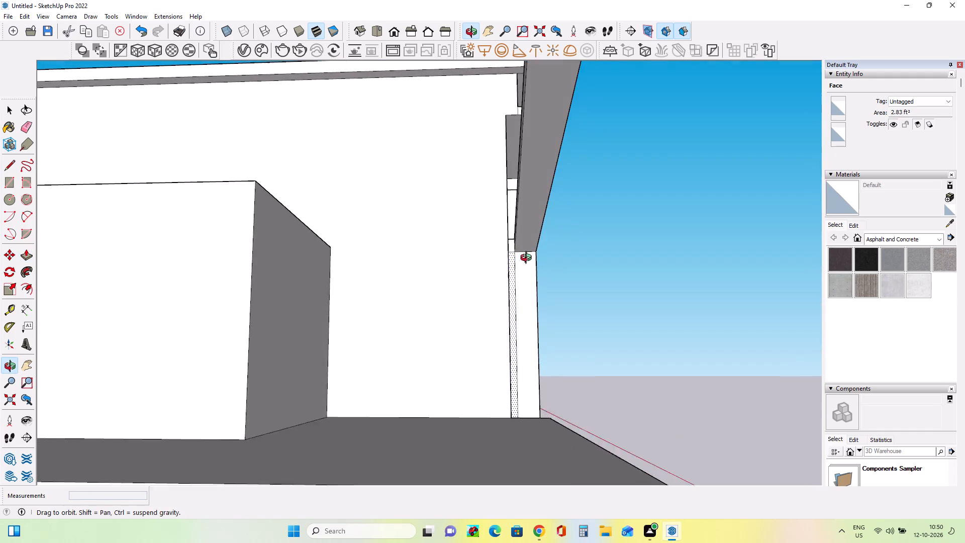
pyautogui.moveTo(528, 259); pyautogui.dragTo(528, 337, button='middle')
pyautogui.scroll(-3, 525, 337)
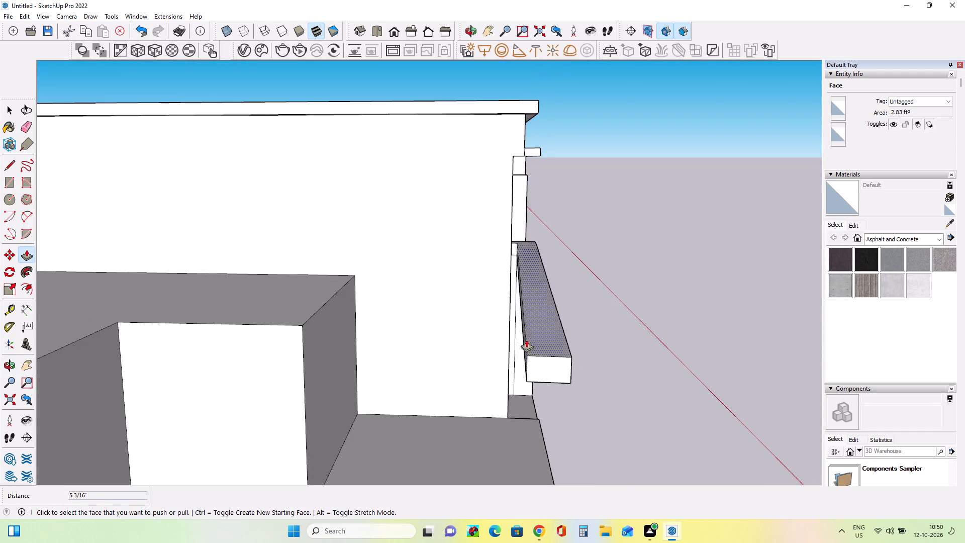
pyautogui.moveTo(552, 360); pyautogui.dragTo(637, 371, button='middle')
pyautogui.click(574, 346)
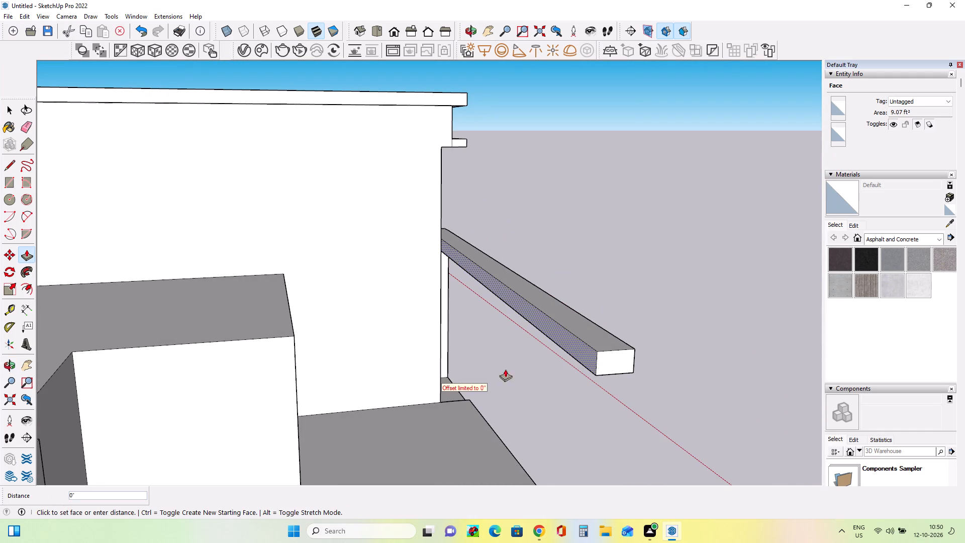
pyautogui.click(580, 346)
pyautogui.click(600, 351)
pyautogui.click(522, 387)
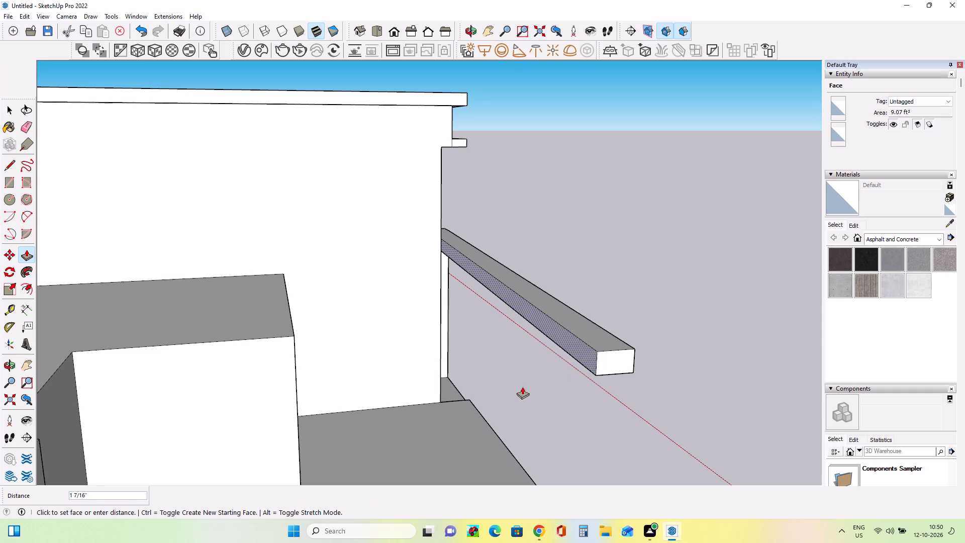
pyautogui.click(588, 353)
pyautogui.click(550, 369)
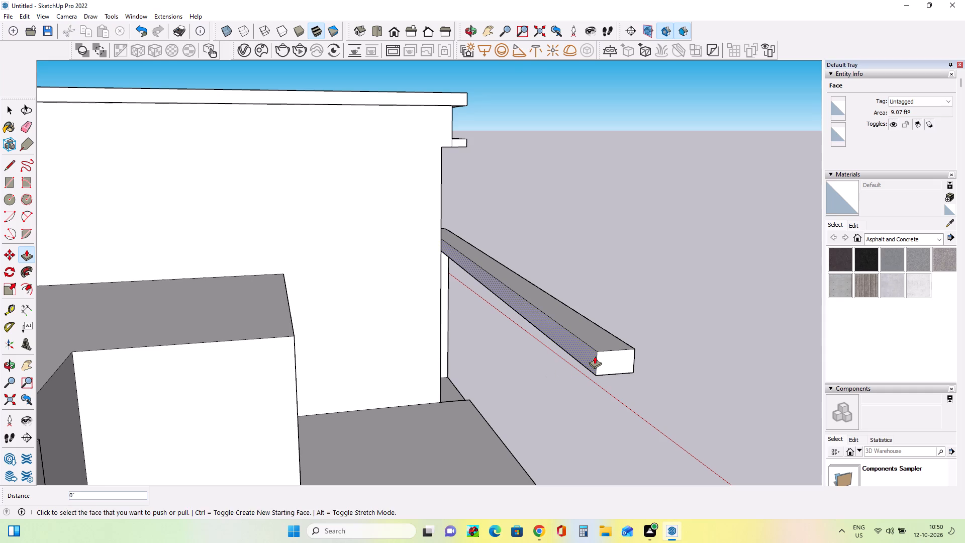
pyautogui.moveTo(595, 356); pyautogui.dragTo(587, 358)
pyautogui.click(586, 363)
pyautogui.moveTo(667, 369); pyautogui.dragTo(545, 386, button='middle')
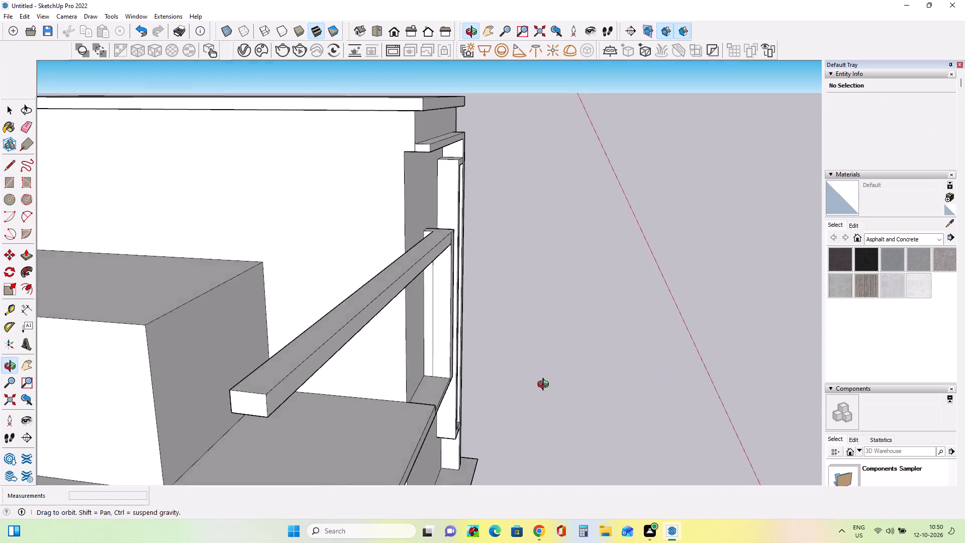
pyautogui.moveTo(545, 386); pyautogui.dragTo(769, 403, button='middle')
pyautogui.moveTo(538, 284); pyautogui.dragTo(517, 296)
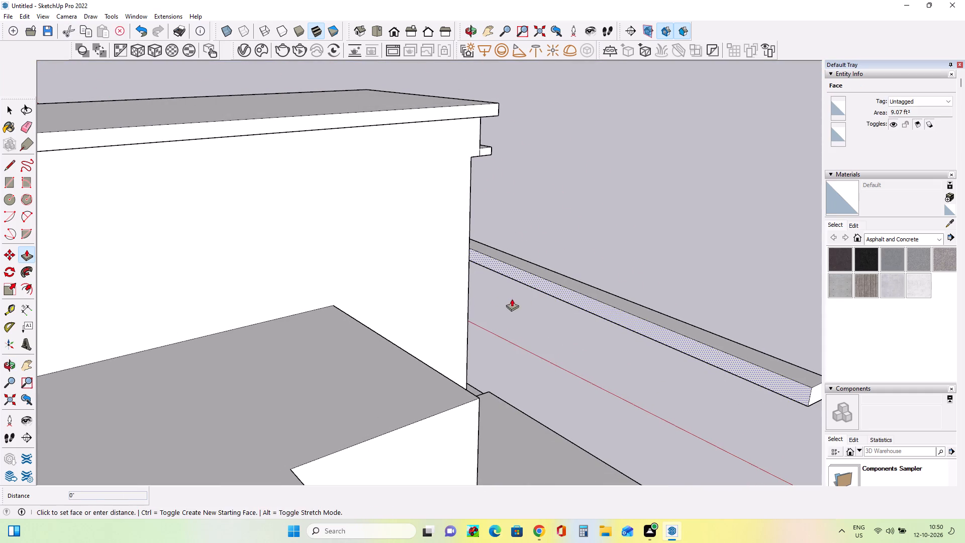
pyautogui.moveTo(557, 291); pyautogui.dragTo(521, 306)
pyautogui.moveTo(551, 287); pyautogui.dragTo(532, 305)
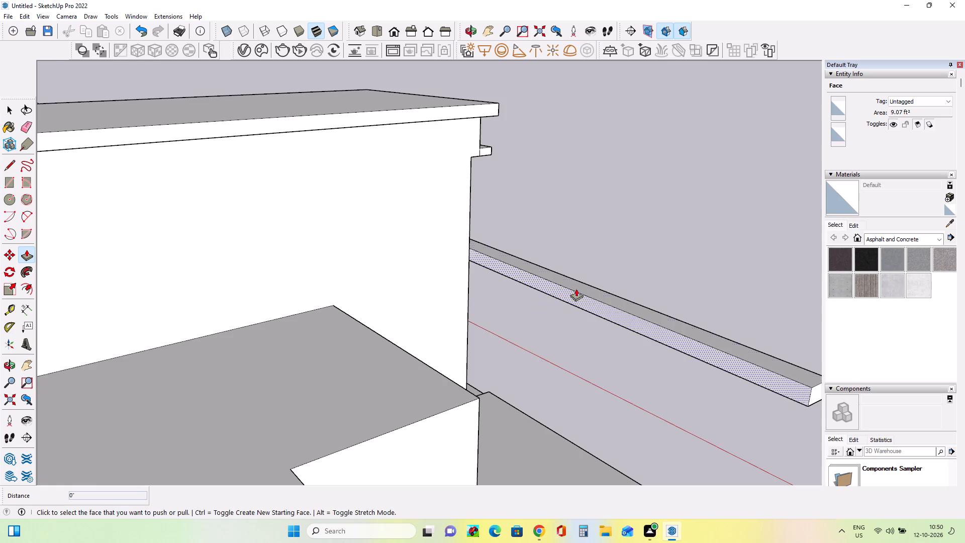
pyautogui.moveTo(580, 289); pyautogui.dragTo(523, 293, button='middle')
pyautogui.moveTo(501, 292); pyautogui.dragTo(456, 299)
# Draw a vertical line about 6 1/4" long across the beam's inner side face, close to the wall.
pyautogui.moveTo(582, 314); pyautogui.dragTo(487, 316, button='middle')
pyautogui.scroll(4, 411, 285)
pyautogui.moveTo(460, 294); pyautogui.dragTo(455, 263, button='middle')
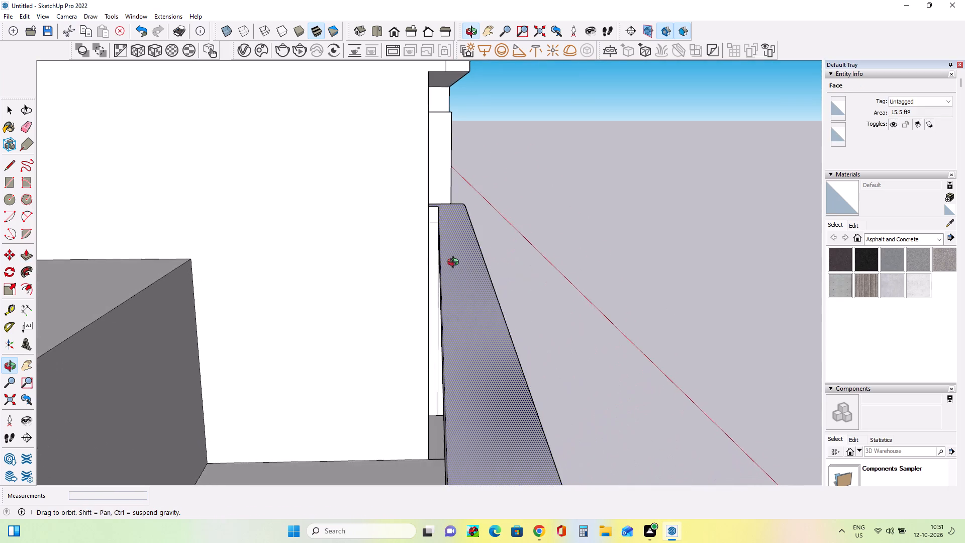
pyautogui.moveTo(455, 263); pyautogui.dragTo(497, 267, button='middle')
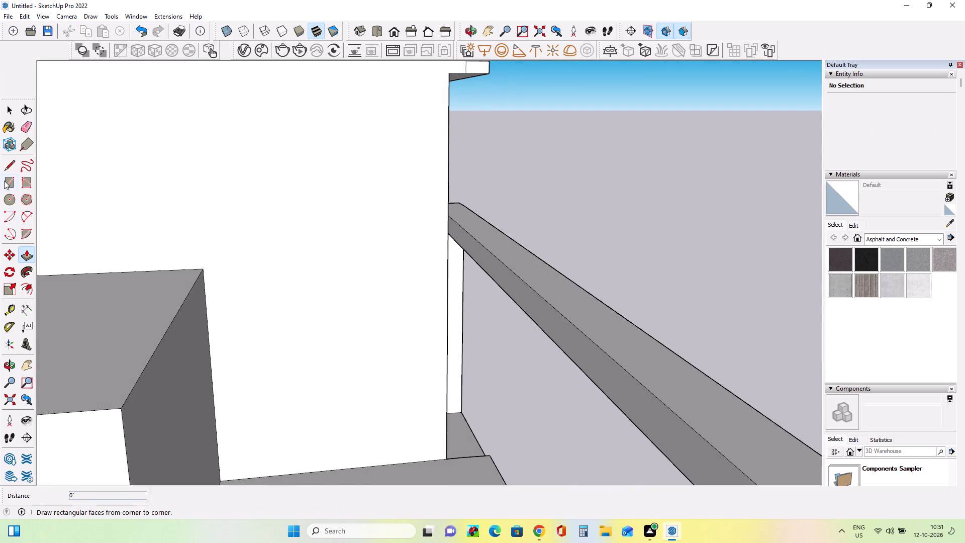
pyautogui.click(6, 167)
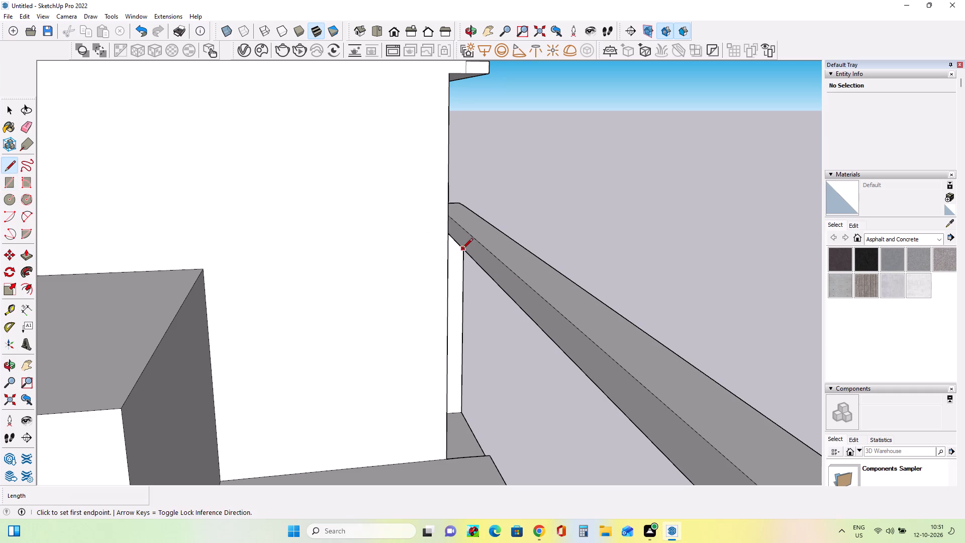
pyautogui.moveTo(421, 253); pyautogui.dragTo(482, 263, button='middle')
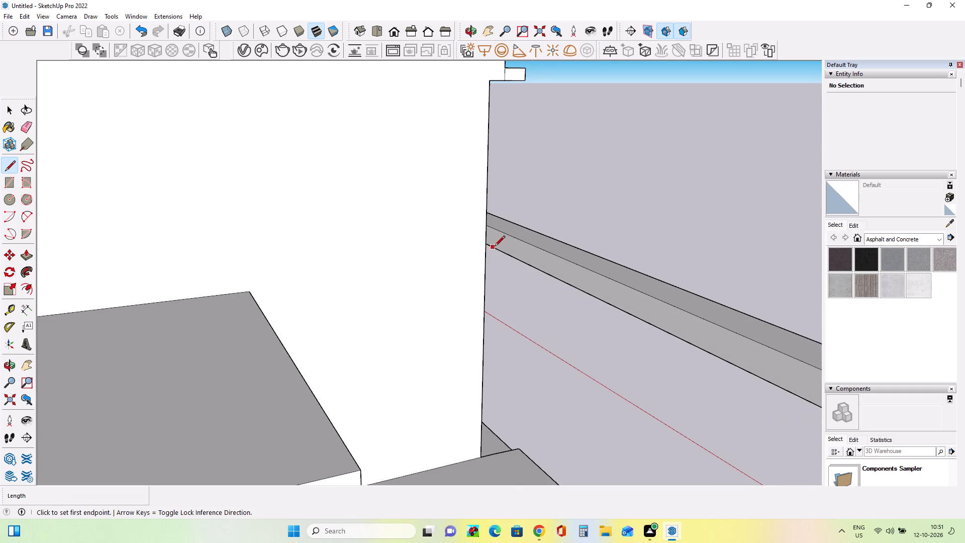
pyautogui.click(509, 255)
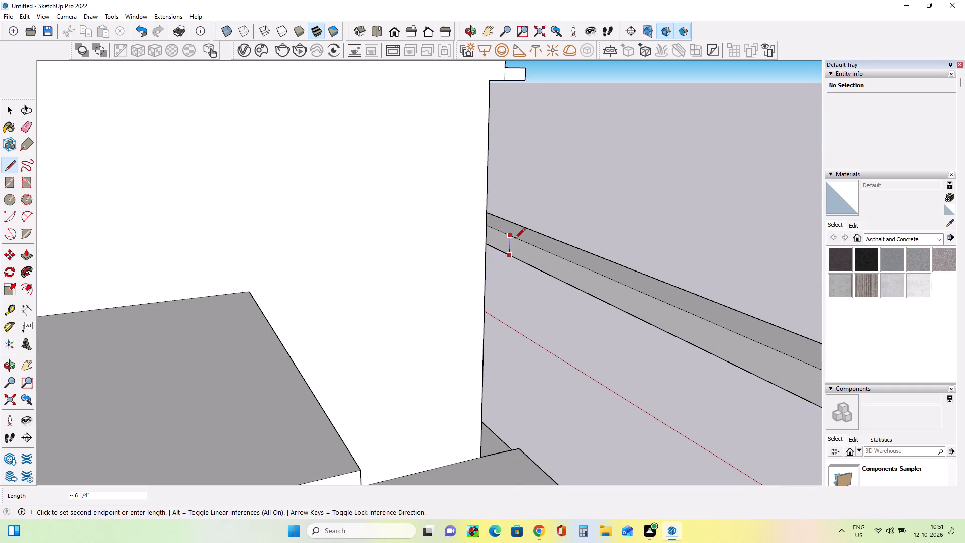
pyautogui.click(515, 238)
# Push/Pull the longer part of the beam's inner side face back 20' 9 3/8" to form the canopy slab over the block.
pyautogui.click(25, 257)
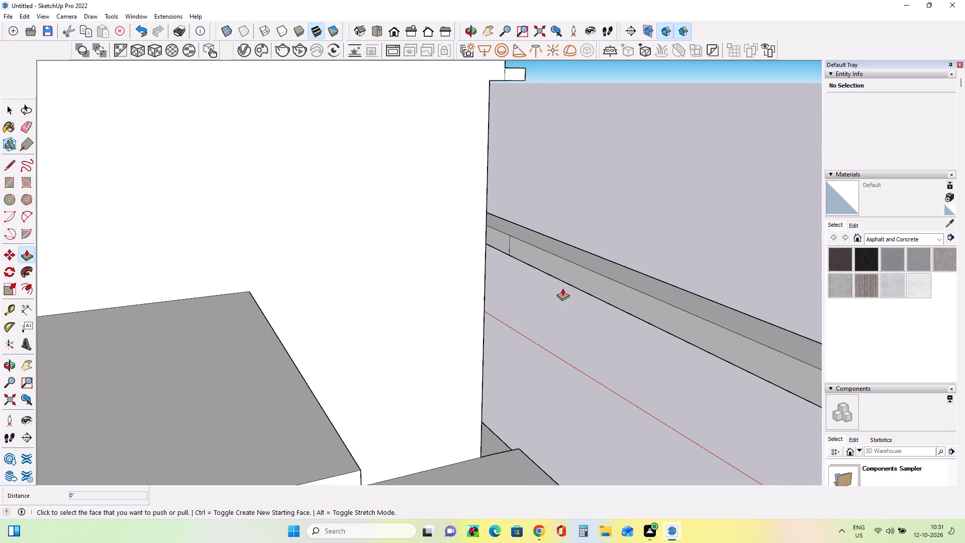
pyautogui.click(572, 276)
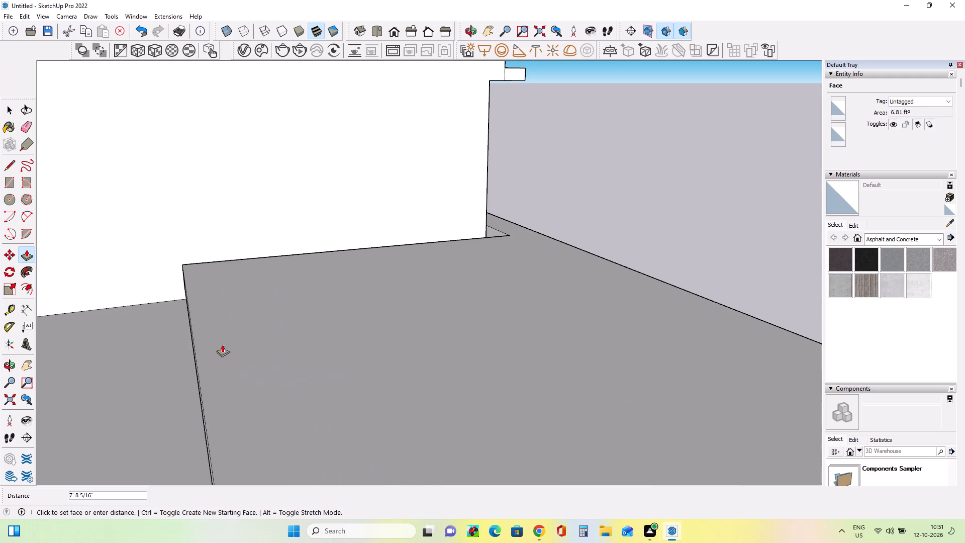
pyautogui.moveTo(319, 324); pyautogui.dragTo(458, 274, button='middle')
pyautogui.scroll(-1, 458, 274)
pyautogui.scroll(-4, 275, 340)
pyautogui.scroll(-2, 430, 305)
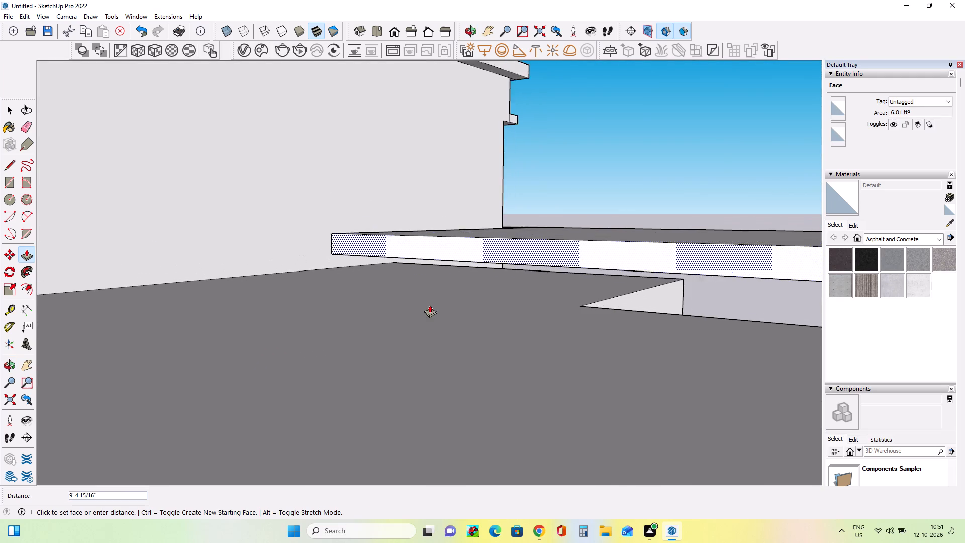
pyautogui.scroll(-17, 430, 305)
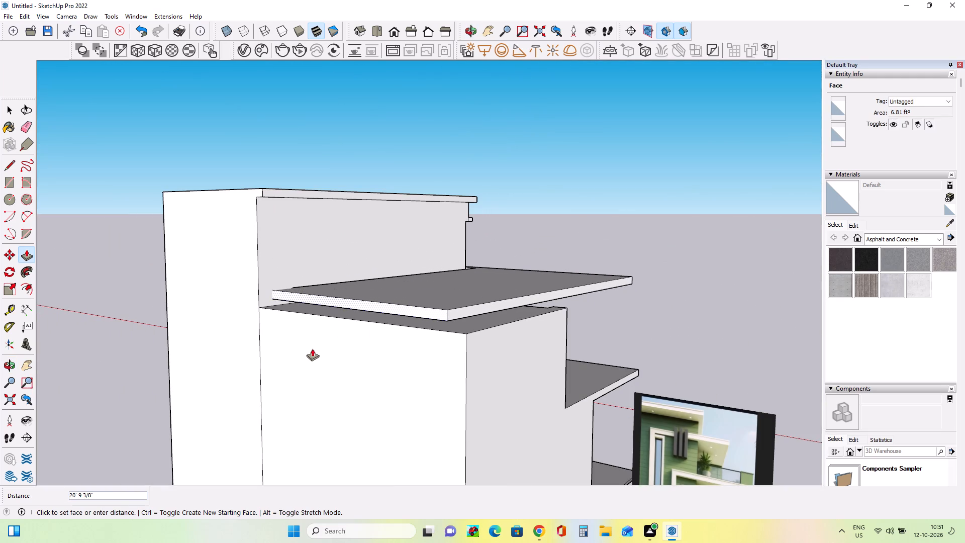
pyautogui.click(312, 348)
# Extend the canopy slab's rear edge face by another 10 7/16".
pyautogui.moveTo(395, 348); pyautogui.dragTo(529, 397, button='middle')
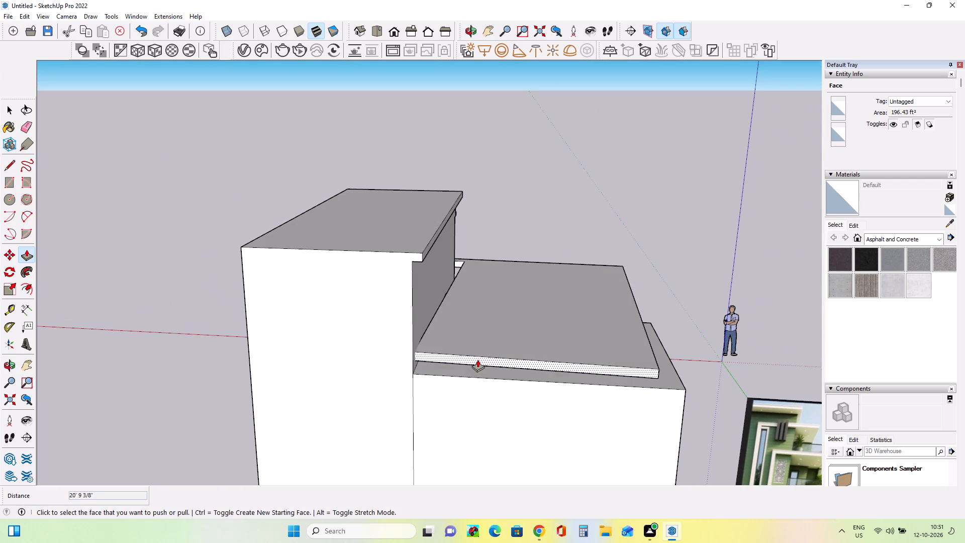
pyautogui.click(477, 359)
pyautogui.click(533, 373)
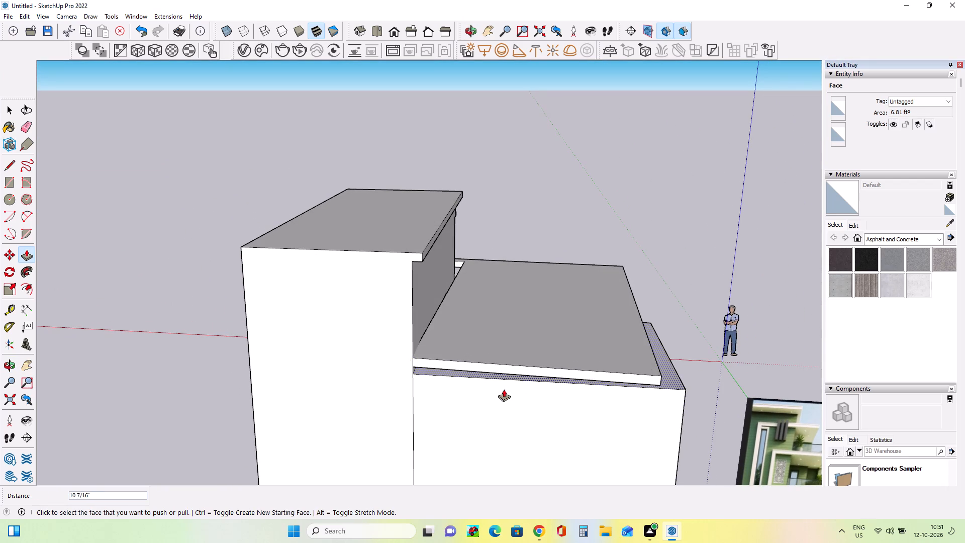
# Push/Pull the canopy slab's underside down about 4 13/16" to meet the top of the block below.
pyautogui.scroll(4, 504, 389)
pyautogui.moveTo(504, 388); pyautogui.dragTo(519, 331, button='middle')
pyautogui.moveTo(519, 318); pyautogui.dragTo(510, 330, button='middle')
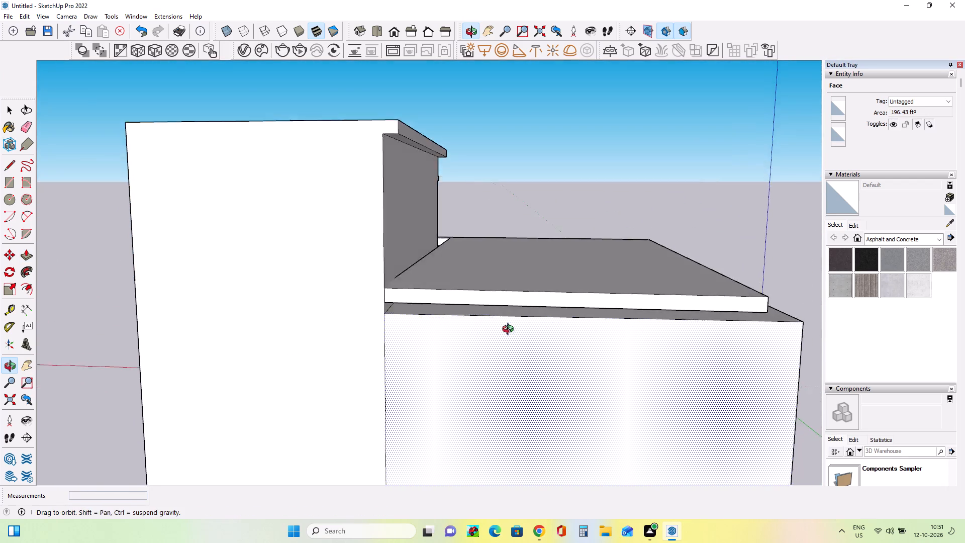
pyautogui.moveTo(510, 330); pyautogui.dragTo(485, 266, button='middle')
pyautogui.click(520, 155)
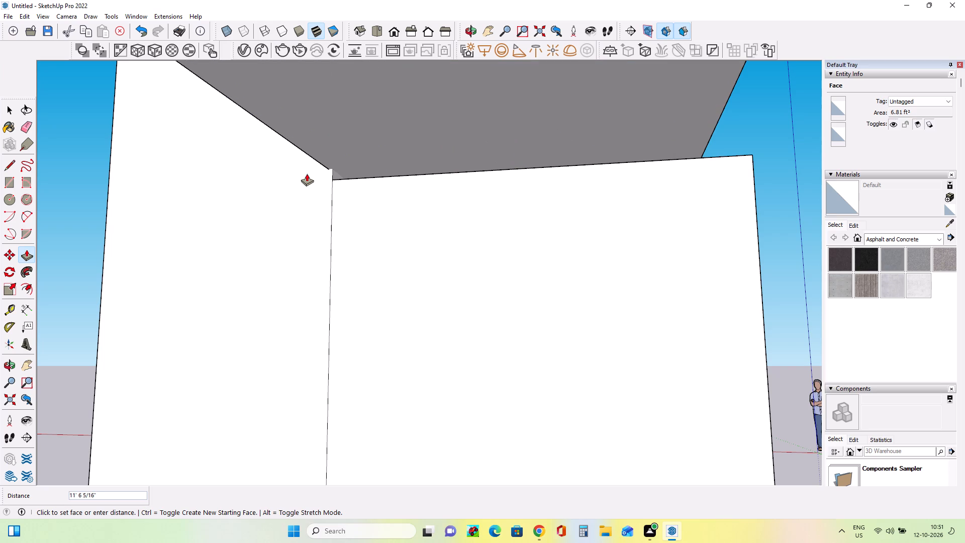
pyautogui.press('Escape')
pyautogui.scroll(5, 419, 161)
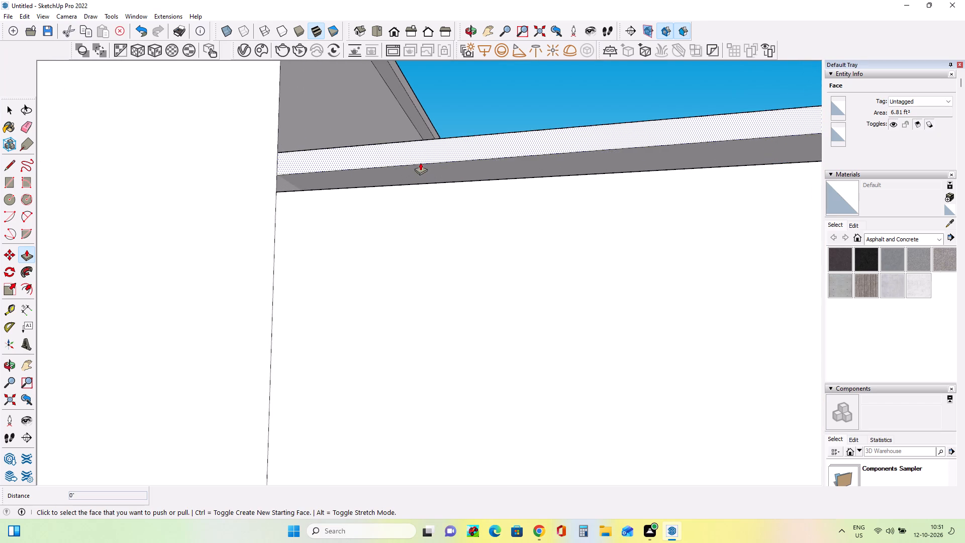
pyautogui.click(423, 168)
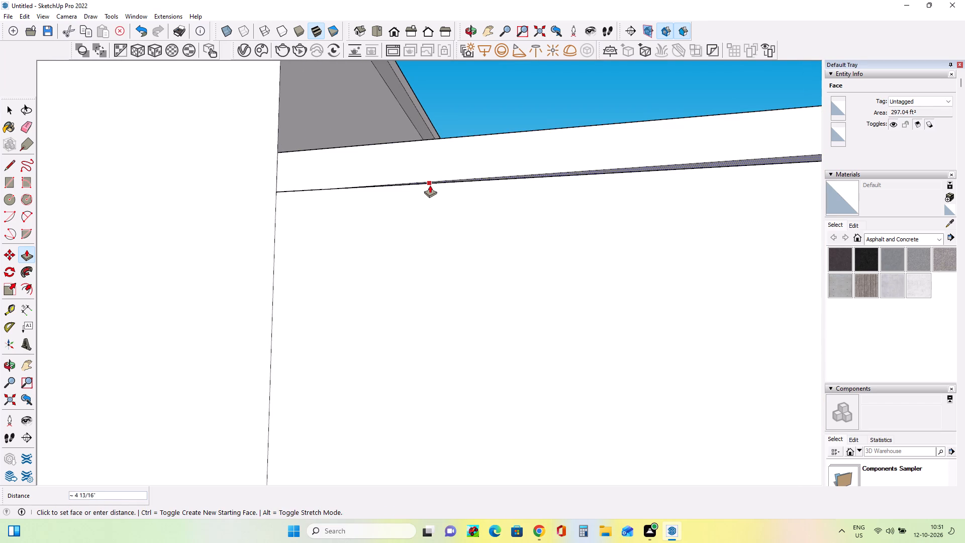
pyautogui.click(430, 187)
pyautogui.moveTo(429, 248); pyautogui.dragTo(419, 258, button='middle')
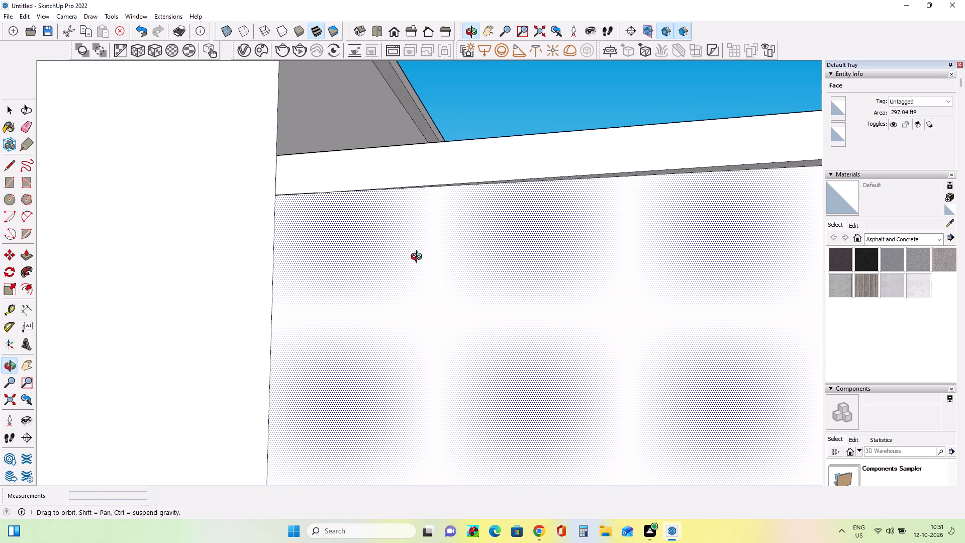
pyautogui.moveTo(419, 258); pyautogui.dragTo(272, 300, button='middle')
pyautogui.scroll(-2, 270, 301)
pyautogui.moveTo(474, 291); pyautogui.dragTo(313, 357, button='middle')
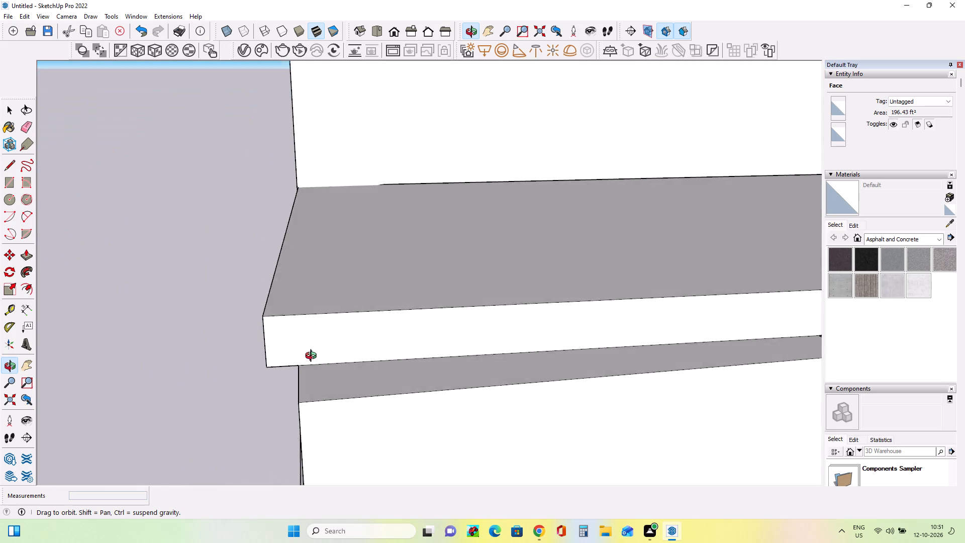
# Undo the canopy slab's Push/Pull extrusions made from the beam's inner side face over the upper block.
pyautogui.moveTo(313, 357); pyautogui.dragTo(329, 339, button='middle')
pyautogui.hotkey('ctrl', 'z')
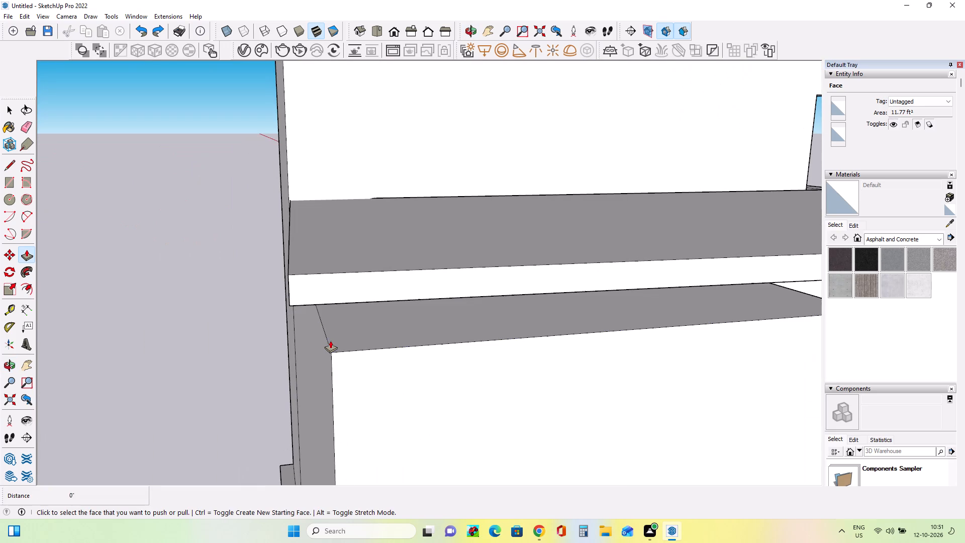
pyautogui.hotkey('ctrl', 'z')
pyautogui.hotkey('ctrl', 'z')
# Examine the reference image's first-floor canopy, beam and balcony, comparing them with the modelled slab, beam and block.
pyautogui.moveTo(365, 361); pyautogui.dragTo(223, 388, button='middle')
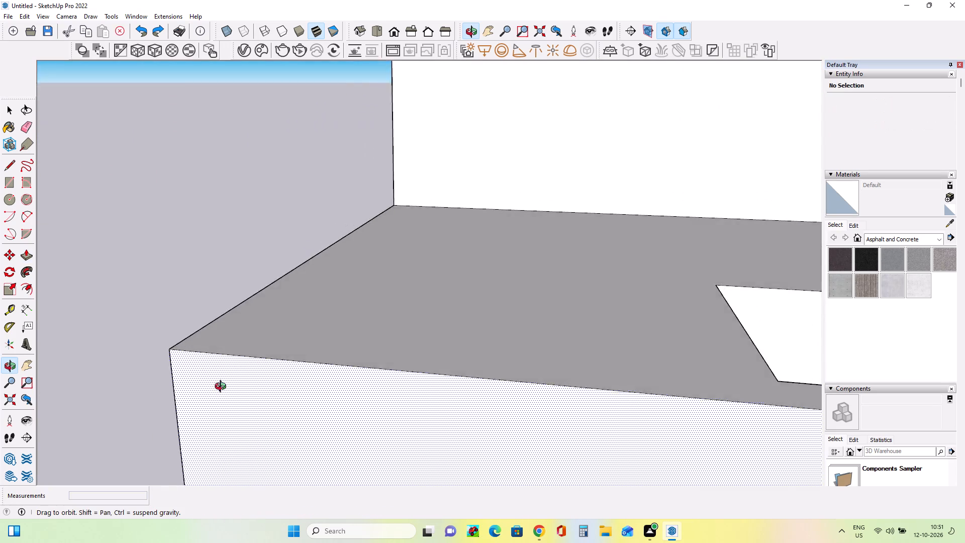
pyautogui.moveTo(223, 388); pyautogui.dragTo(447, 282, button='middle')
pyautogui.scroll(-18, 447, 282)
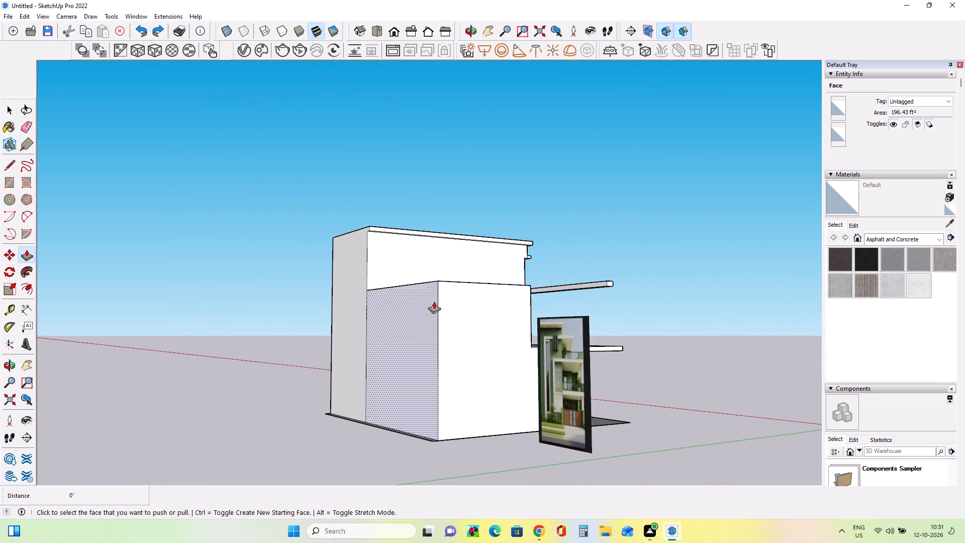
pyautogui.scroll(8, 427, 417)
pyautogui.moveTo(433, 422); pyautogui.dragTo(96, 467, button='middle')
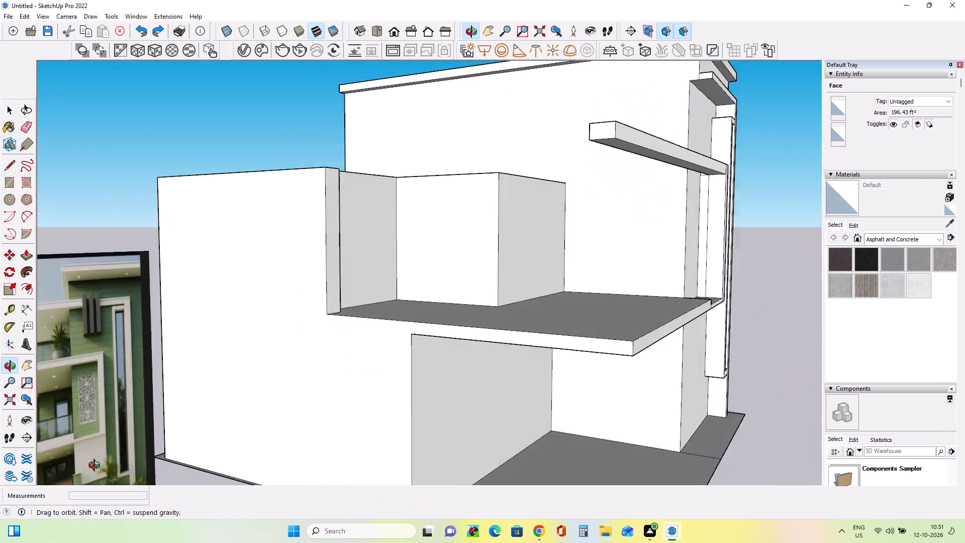
pyautogui.moveTo(96, 467); pyautogui.dragTo(95, 467, button='middle')
pyautogui.moveTo(453, 367); pyautogui.dragTo(321, 385, button='middle')
pyautogui.moveTo(249, 390); pyautogui.dragTo(156, 413, button='middle')
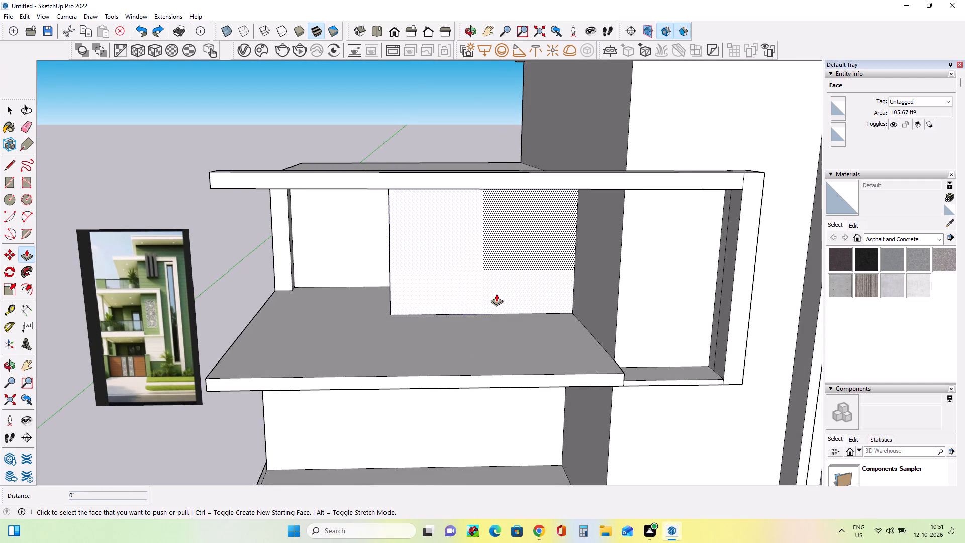
pyautogui.scroll(8, 127, 373)
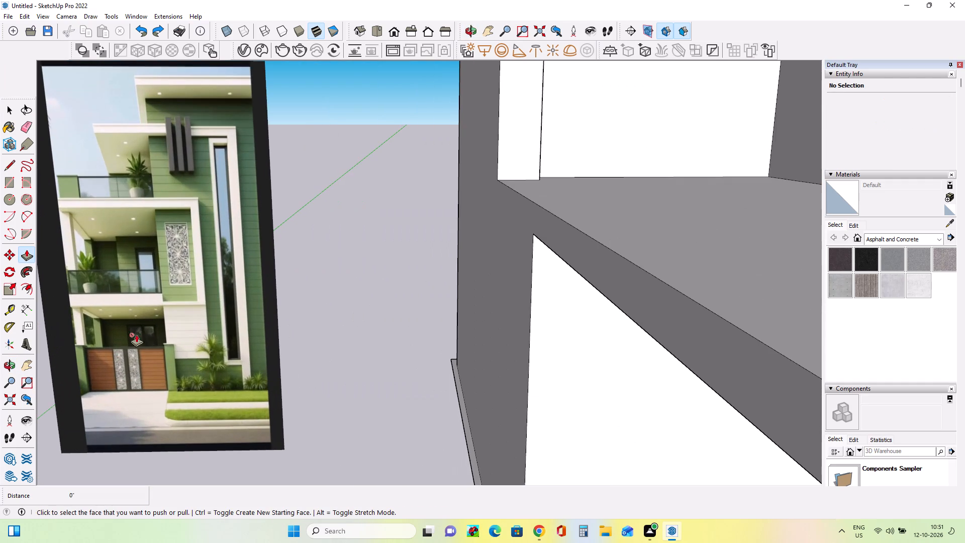
pyautogui.moveTo(145, 286); pyautogui.dragTo(150, 323, button='middle')
pyautogui.scroll(4, 111, 265)
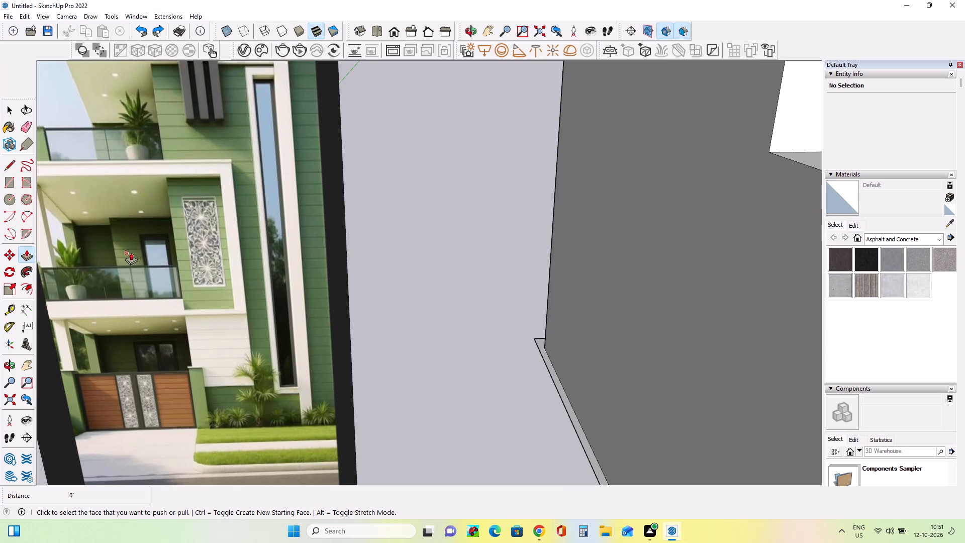
pyautogui.scroll(-3, 272, 211)
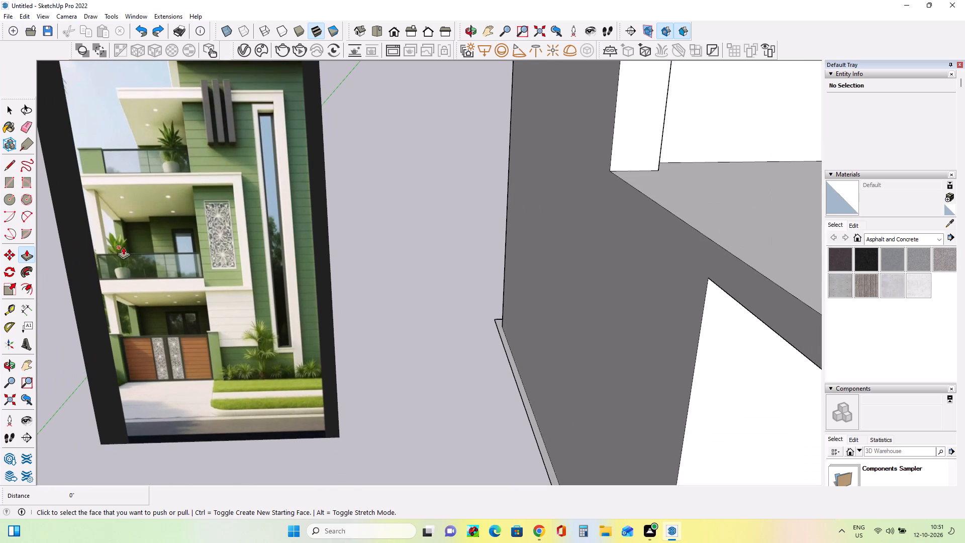
pyautogui.scroll(3, 113, 207)
pyautogui.moveTo(213, 216); pyautogui.dragTo(214, 216, button='middle')
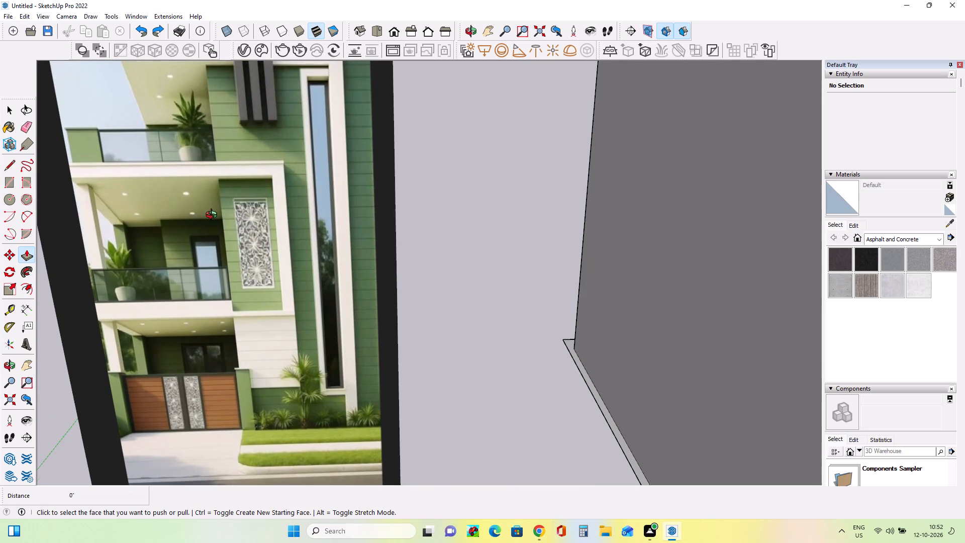
pyautogui.moveTo(214, 216); pyautogui.dragTo(221, 222, button='middle')
pyautogui.middleClick(217, 223)
pyautogui.scroll(-4, 206, 226)
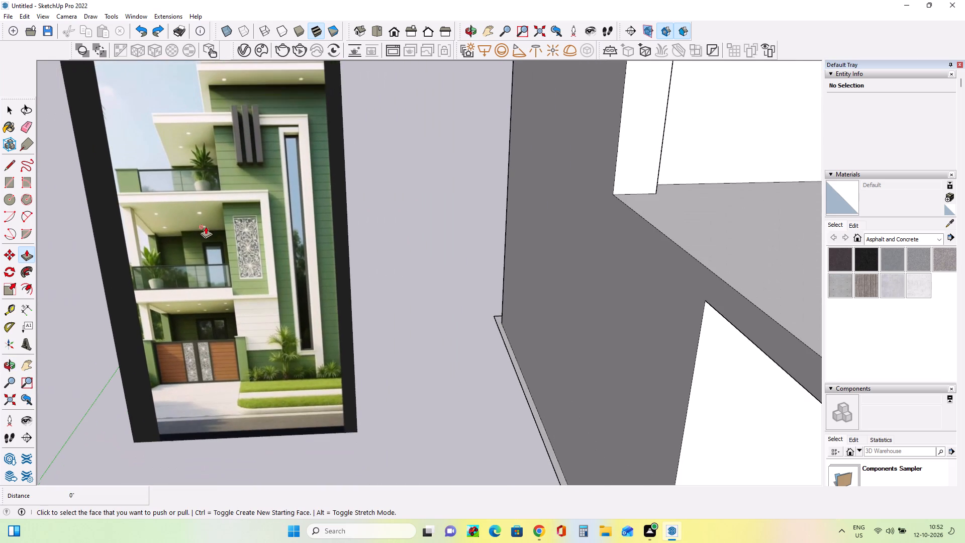
pyautogui.scroll(3, 215, 192)
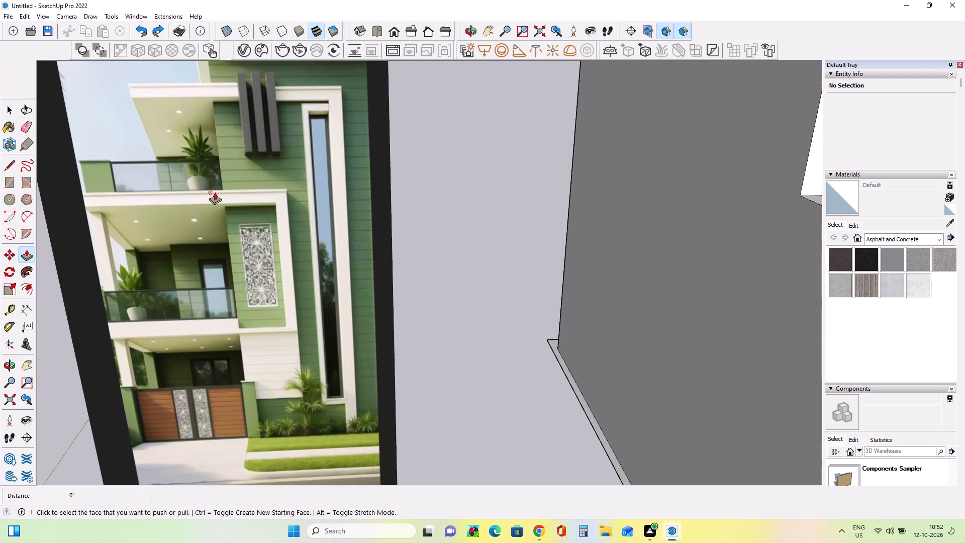
pyautogui.moveTo(218, 195); pyautogui.dragTo(227, 207, button='middle')
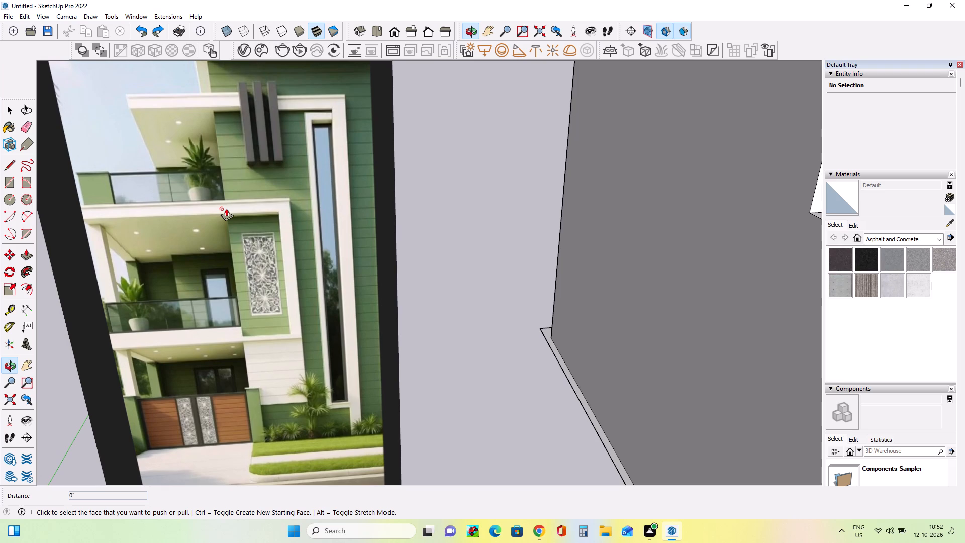
pyautogui.click(226, 208)
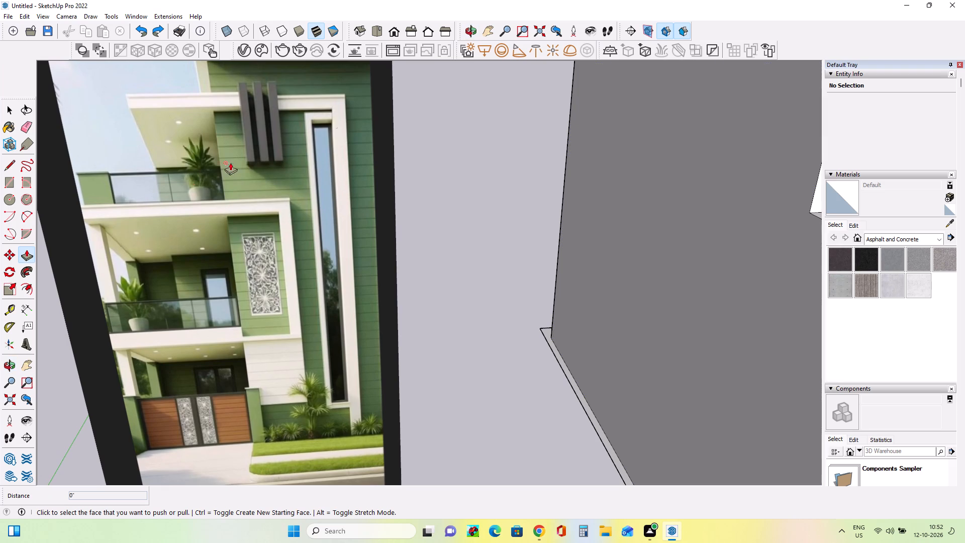
pyautogui.moveTo(247, 240); pyautogui.dragTo(251, 242, button='middle')
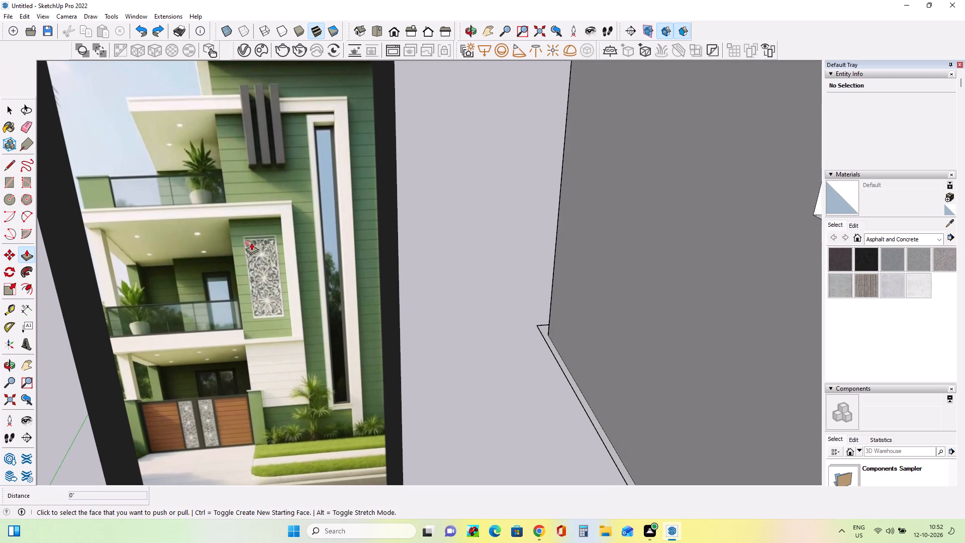
pyautogui.moveTo(231, 237); pyautogui.dragTo(228, 250, button='middle')
pyautogui.scroll(-5, 167, 229)
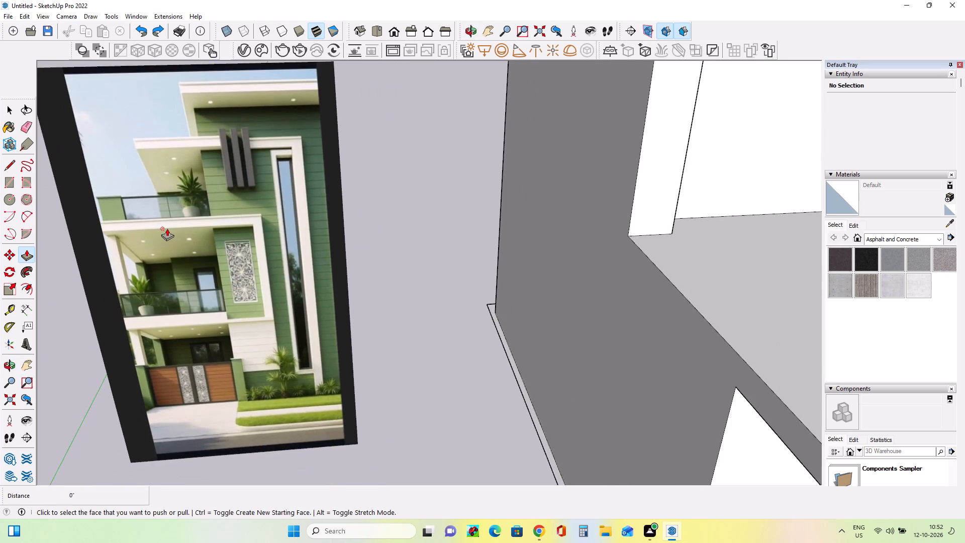
pyautogui.scroll(-8, 162, 224)
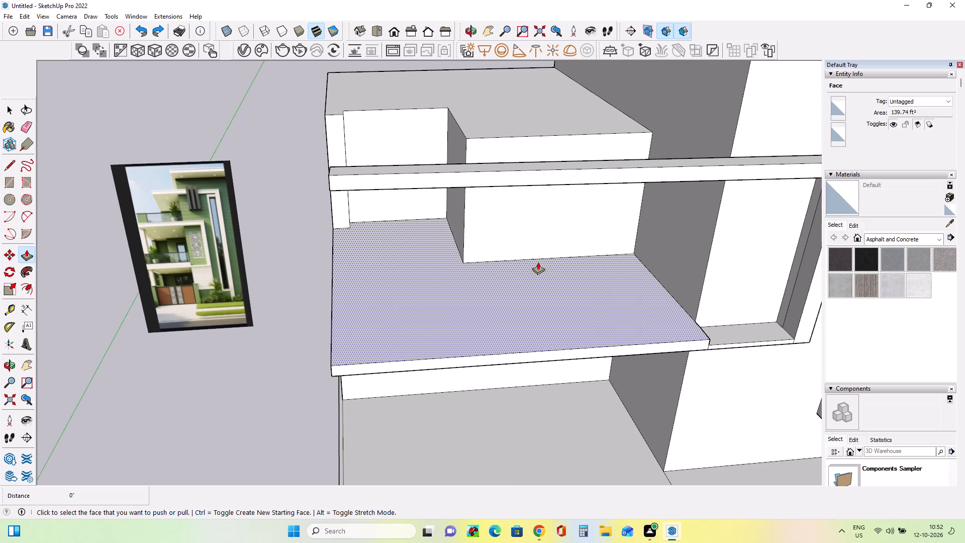
# Undo the horizontal beam built from the upright pillar's top across the front of the upper block.
pyautogui.hotkey('ctrl', 'z')
pyautogui.hotkey('ctrl', 'z')
pyautogui.hotkey('ctrl', 'z')
pyautogui.hotkey('ctrl', 'z')
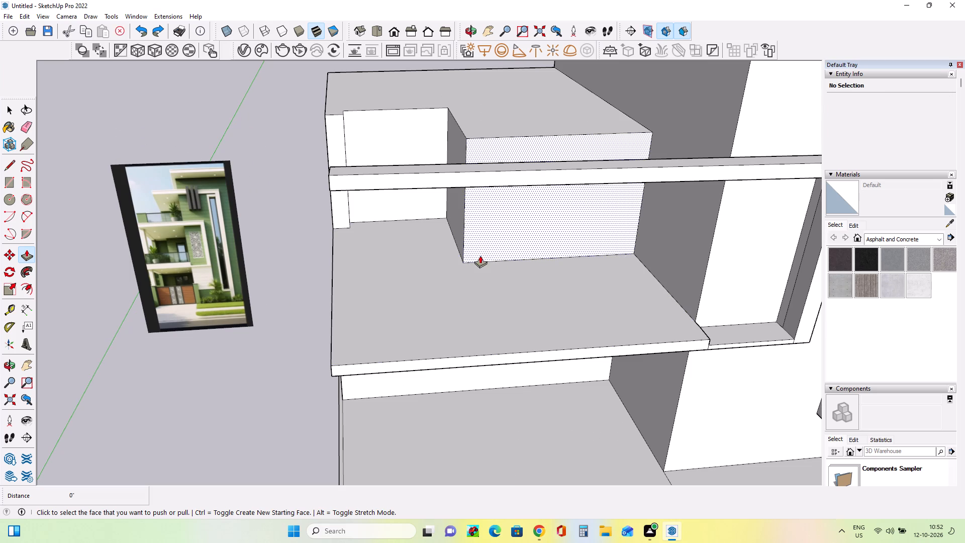
pyautogui.hotkey('ctrl', 'z')
pyautogui.hotkey('ctrl', 'z')
pyautogui.hotkey('ctrl', 'z')
pyautogui.hotkey('ctrl', 'z')
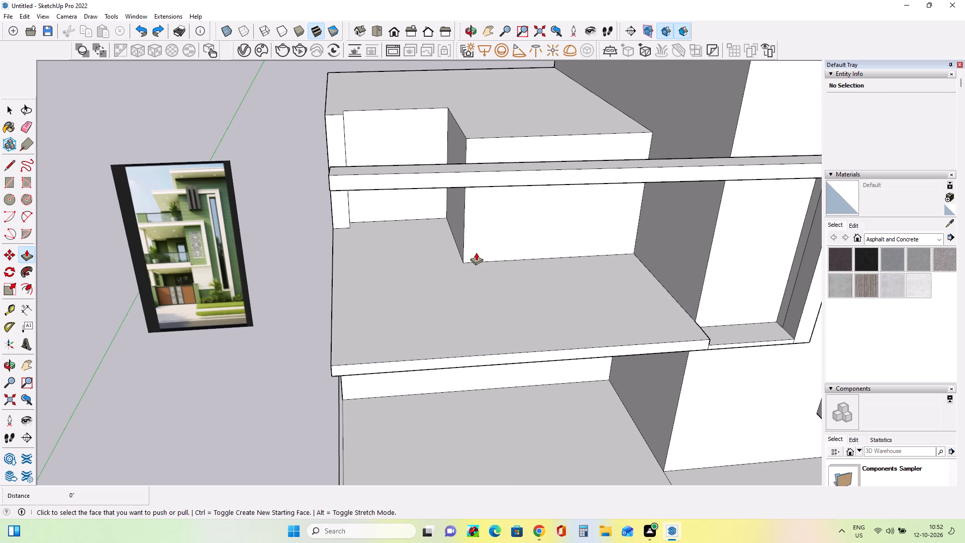
pyautogui.hotkey('ctrl', 'z')
pyautogui.hotkey('ctrl', 'z')
pyautogui.hotkey('ctrl', 'z')
pyautogui.hotkey('ctrl', 'z')
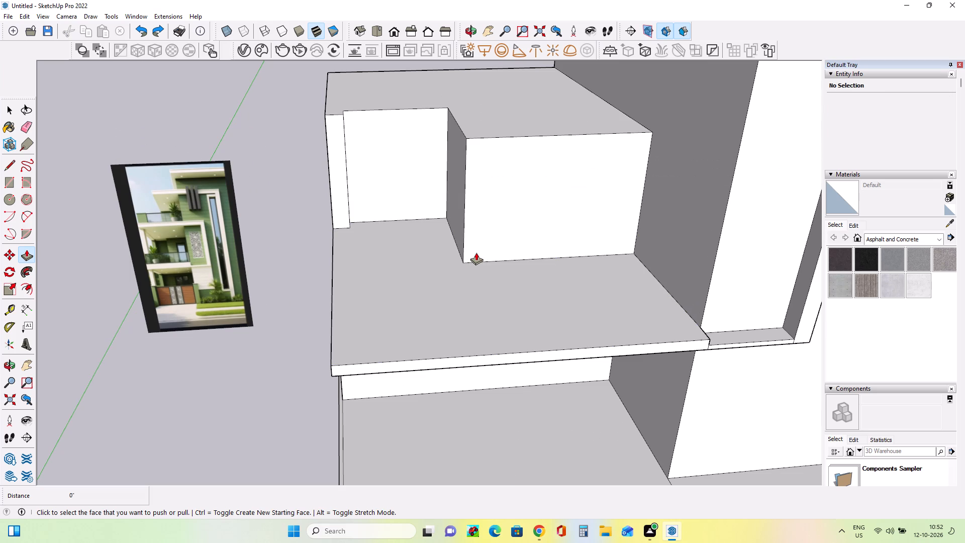
pyautogui.moveTo(455, 245); pyautogui.dragTo(366, 244, button='middle')
pyautogui.scroll(-7, 366, 244)
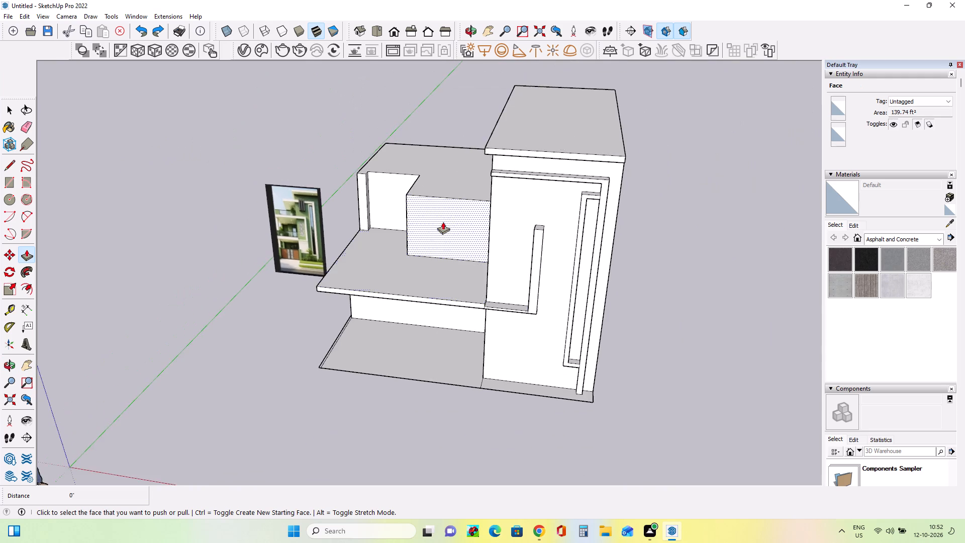
pyautogui.scroll(8, 451, 218)
pyautogui.moveTo(456, 225); pyautogui.dragTo(605, 201, button='middle')
pyautogui.hotkey('ctrl', 'z')
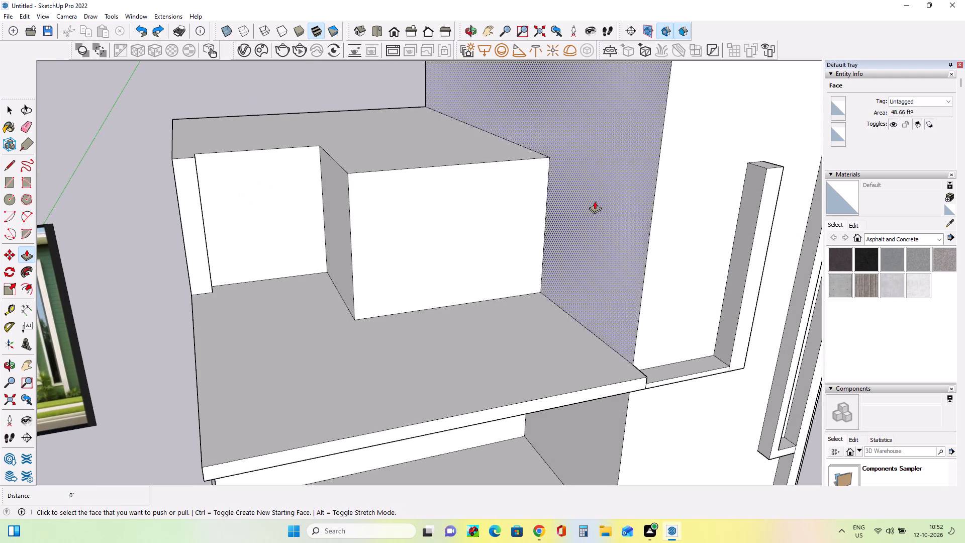
# Draw rectangular strips along the upper block's front top edges: about 5' by 6" on the recessed wall, 8' 3" by 5 5/8" on the projecting wall.
pyautogui.click(13, 178)
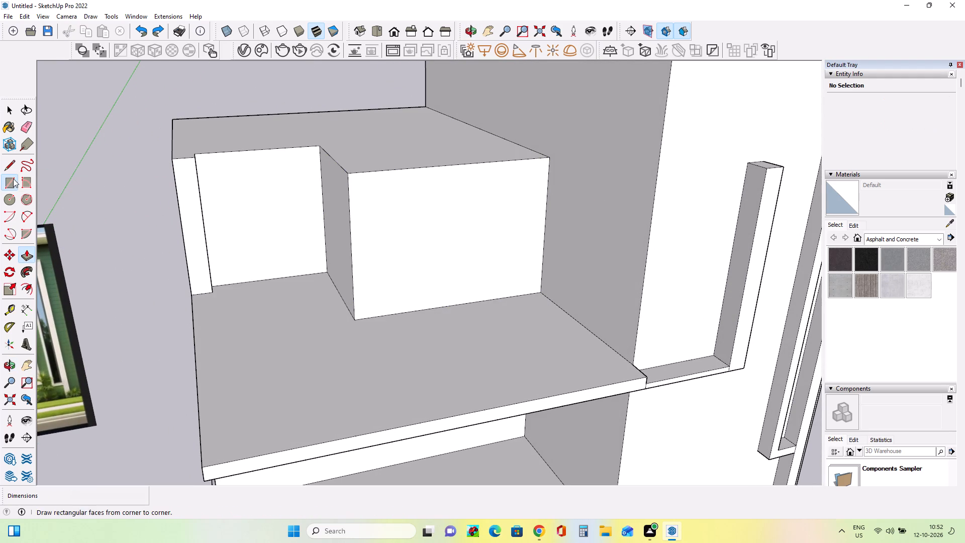
pyautogui.scroll(3, 227, 189)
pyautogui.moveTo(227, 189); pyautogui.dragTo(199, 204, button='middle')
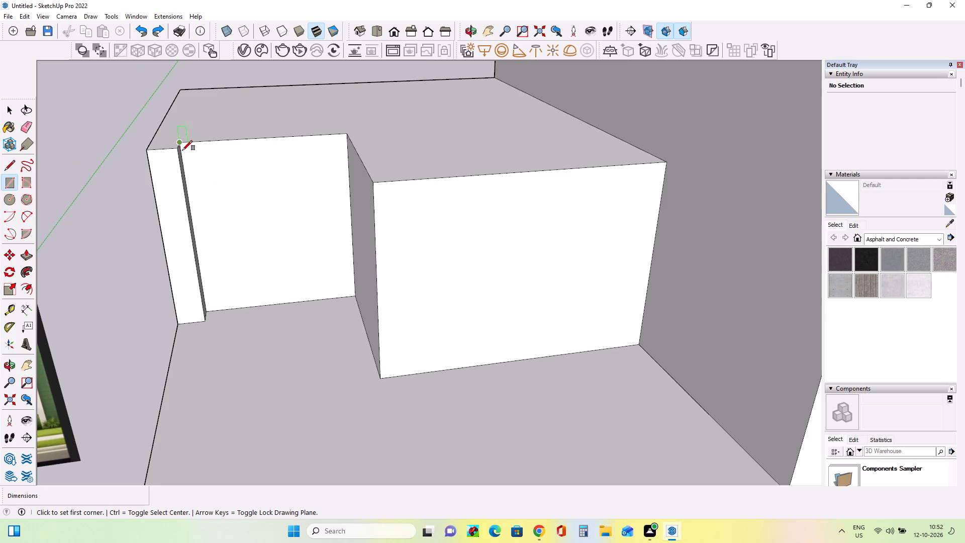
pyautogui.click(182, 146)
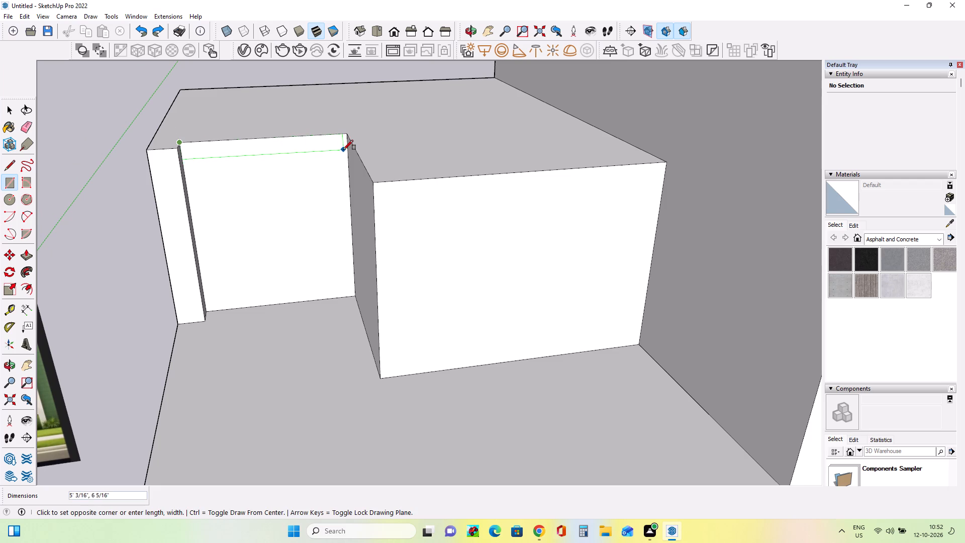
pyautogui.click(348, 148)
pyautogui.click(376, 184)
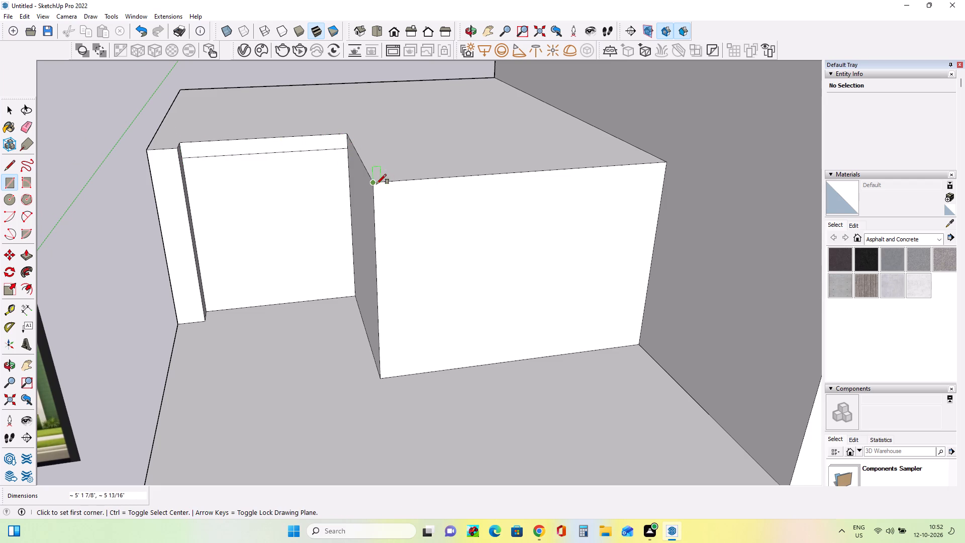
pyautogui.click(666, 178)
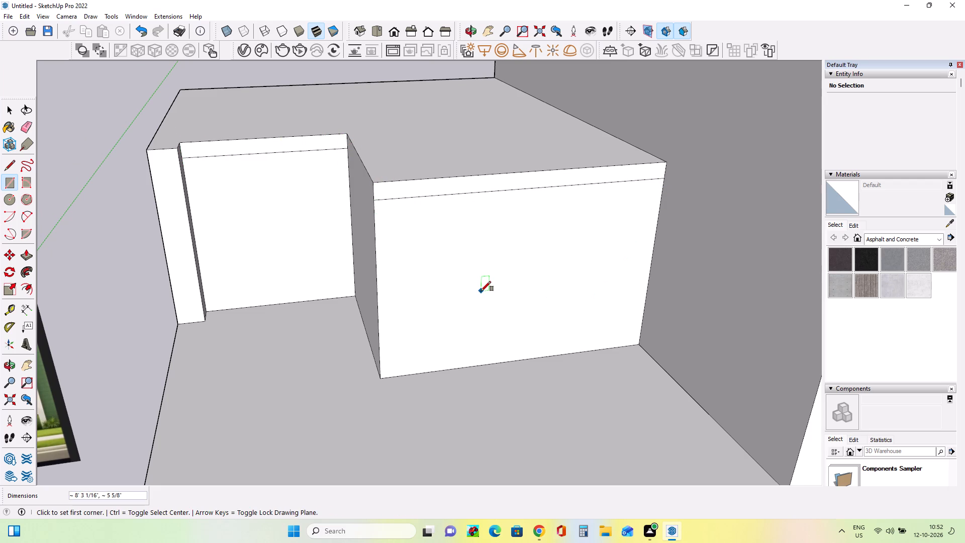
# Push/Pull the recessed wall's top strip forward 8 7/16", plus another 4' 8 11/16" to line up with the projecting wall.
pyautogui.moveTo(482, 290); pyautogui.dragTo(457, 275, button='middle')
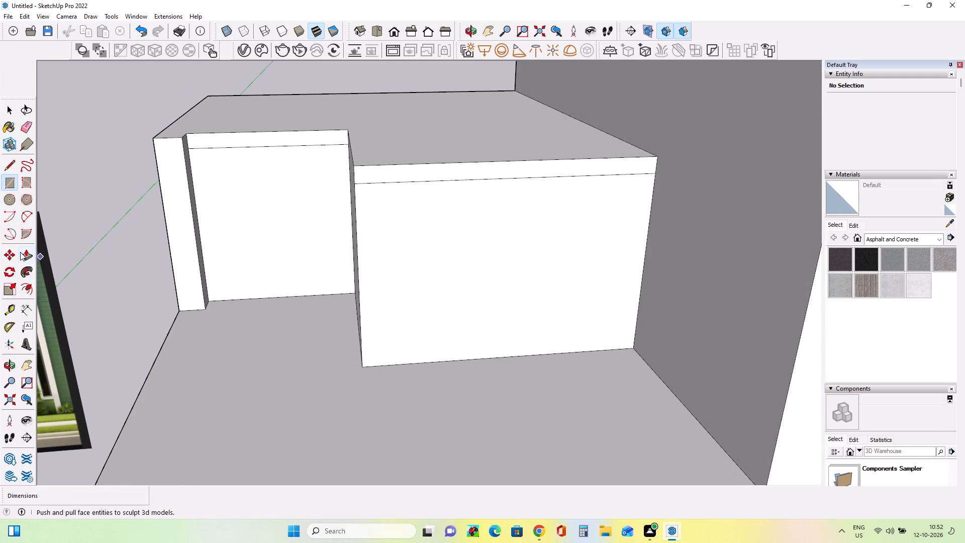
pyautogui.click(24, 255)
pyautogui.click(271, 140)
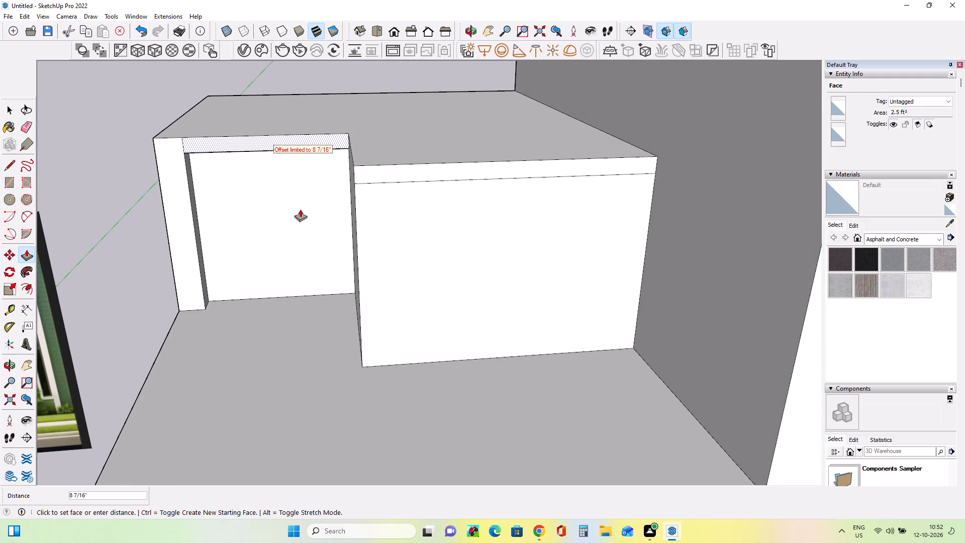
pyautogui.click(379, 206)
pyautogui.click(331, 143)
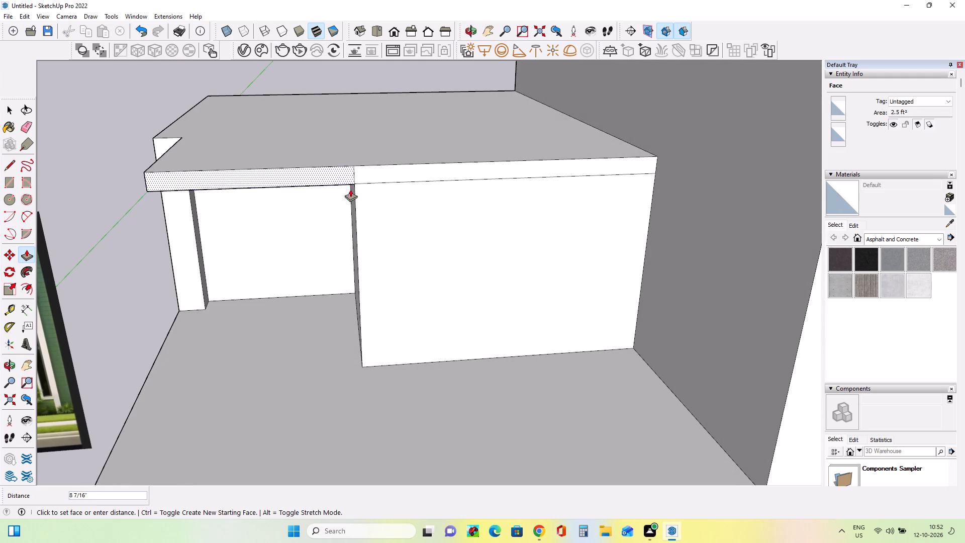
pyautogui.click(399, 219)
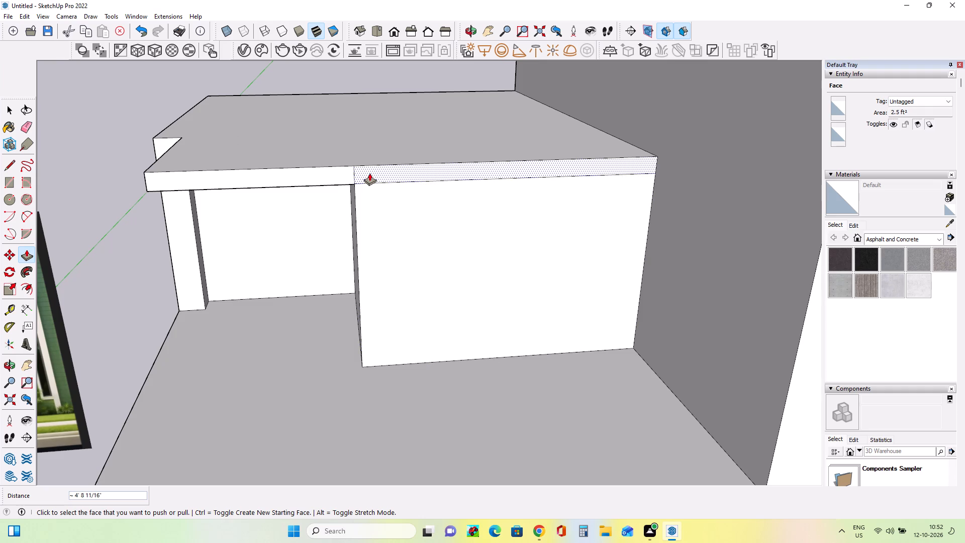
# Erase the short vertical edge between the two top strips to merge them into one continuous face.
pyautogui.scroll(9, 369, 172)
pyautogui.click(341, 173)
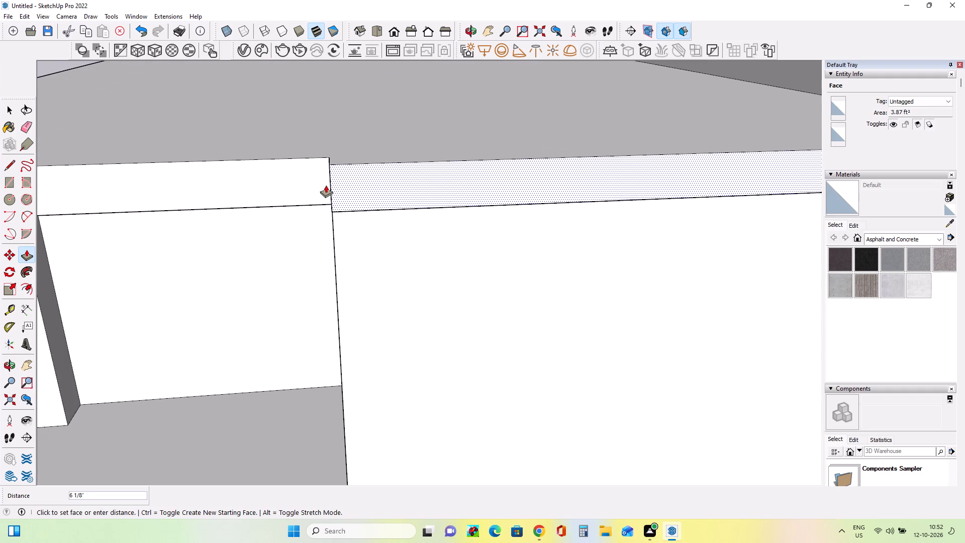
pyautogui.press('Escape')
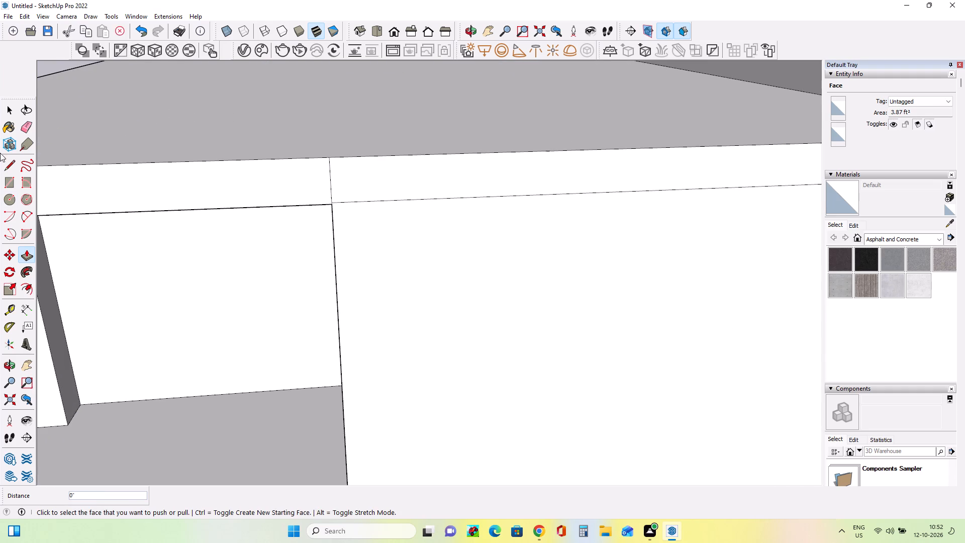
pyautogui.click(24, 123)
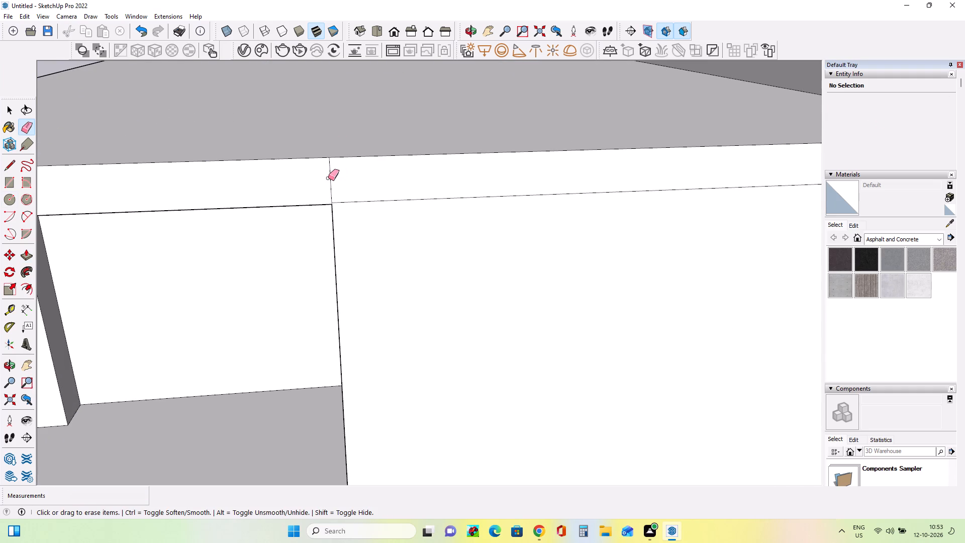
pyautogui.moveTo(328, 178); pyautogui.dragTo(337, 178)
# Push/Pull the merged top strip forward about 6' 8 5/16" to form the canopy slab over the balcony.
pyautogui.scroll(1, 336, 219)
pyautogui.scroll(-4, 336, 219)
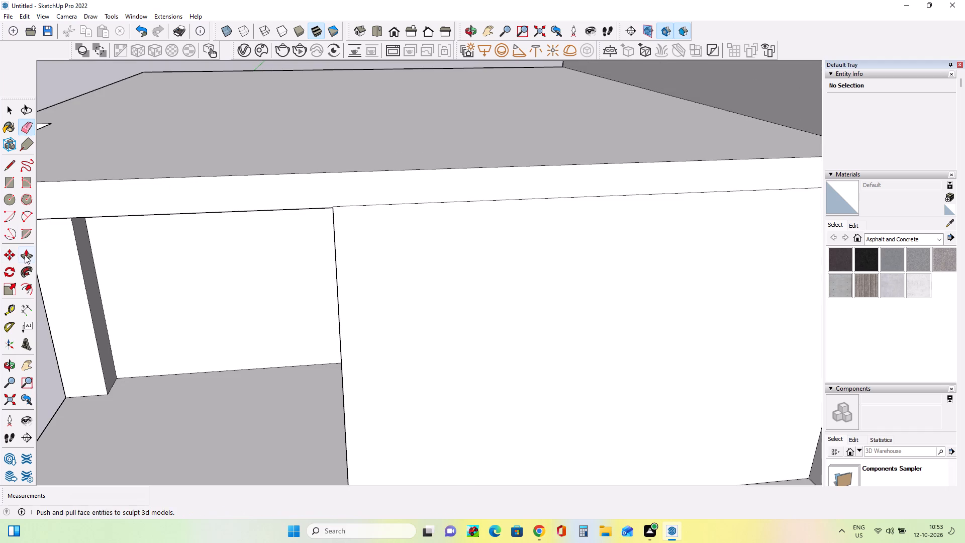
pyautogui.click(26, 255)
pyautogui.click(150, 186)
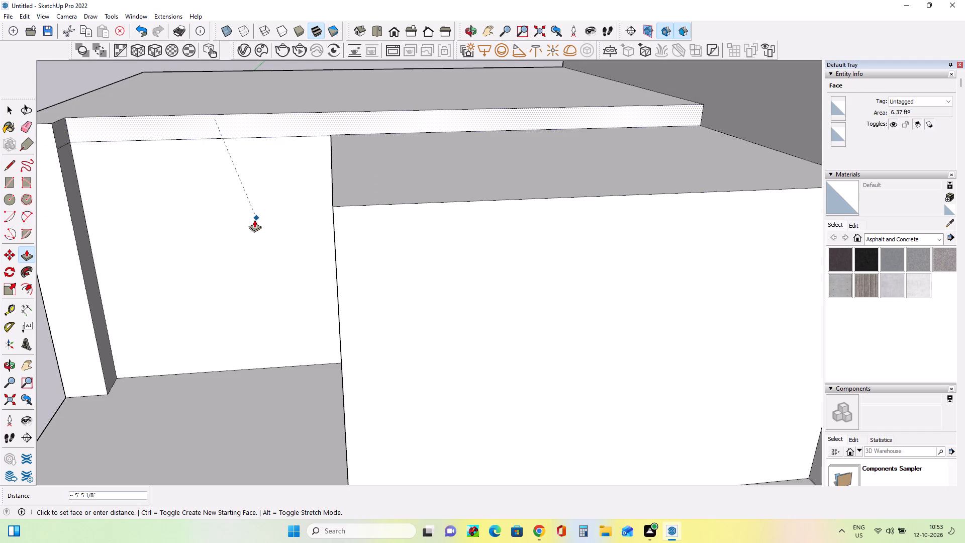
pyautogui.press('Escape')
pyautogui.click(263, 192)
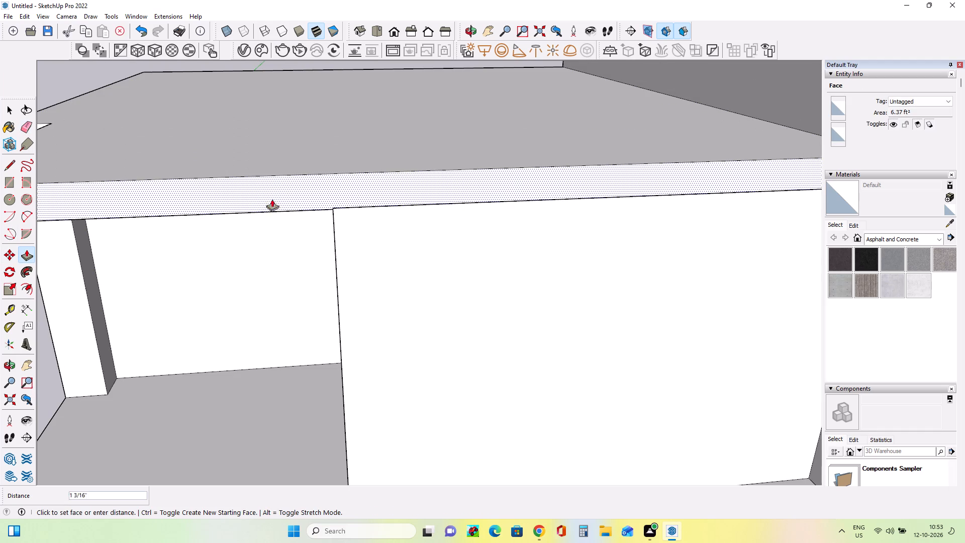
pyautogui.moveTo(311, 248); pyautogui.dragTo(320, 55, button='middle')
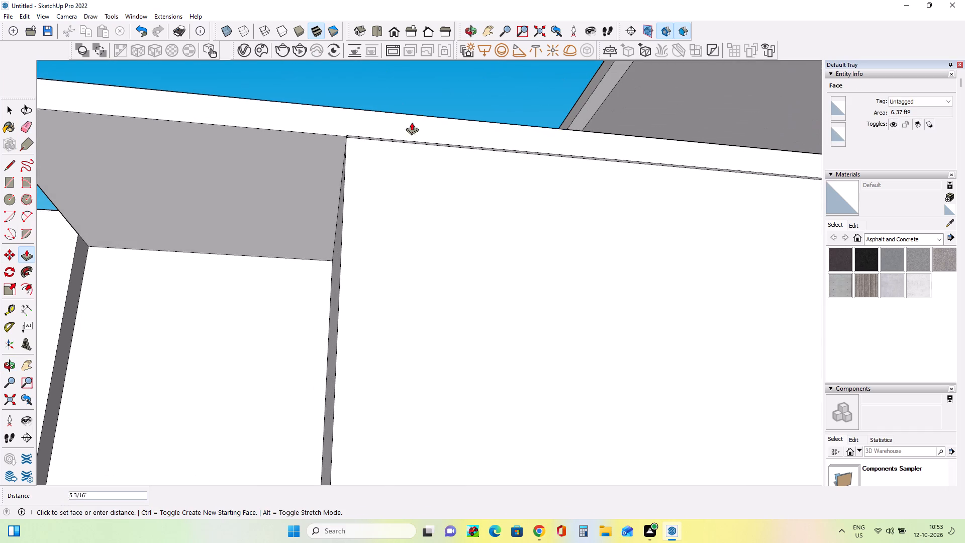
pyautogui.scroll(-8, 462, 121)
pyautogui.moveTo(457, 141); pyautogui.dragTo(470, 252, button='middle')
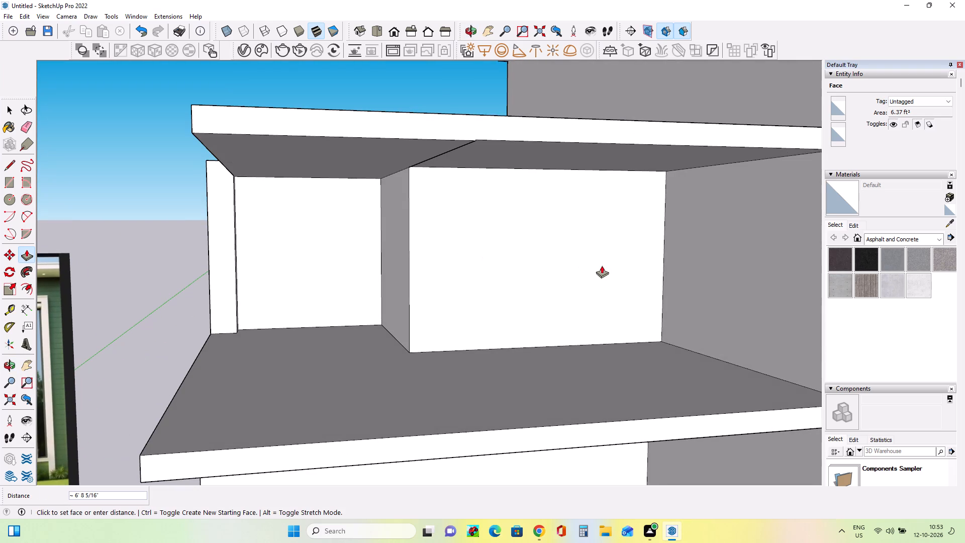
pyautogui.click(594, 265)
# Push/Pull the canopy's front face another 10 5/16" forward, past the front of the tall block.
pyautogui.scroll(-5, 580, 277)
pyautogui.moveTo(578, 279); pyautogui.dragTo(575, 287, button='middle')
pyautogui.scroll(-5, 568, 285)
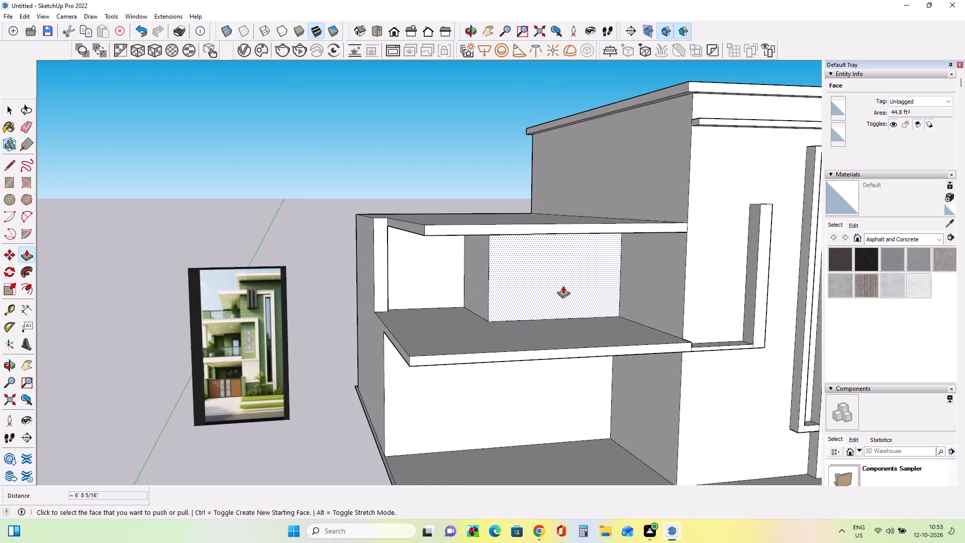
pyautogui.moveTo(563, 291); pyautogui.dragTo(546, 352, button='middle')
pyautogui.scroll(5, 638, 271)
pyautogui.moveTo(648, 270); pyautogui.dragTo(544, 293, button='middle')
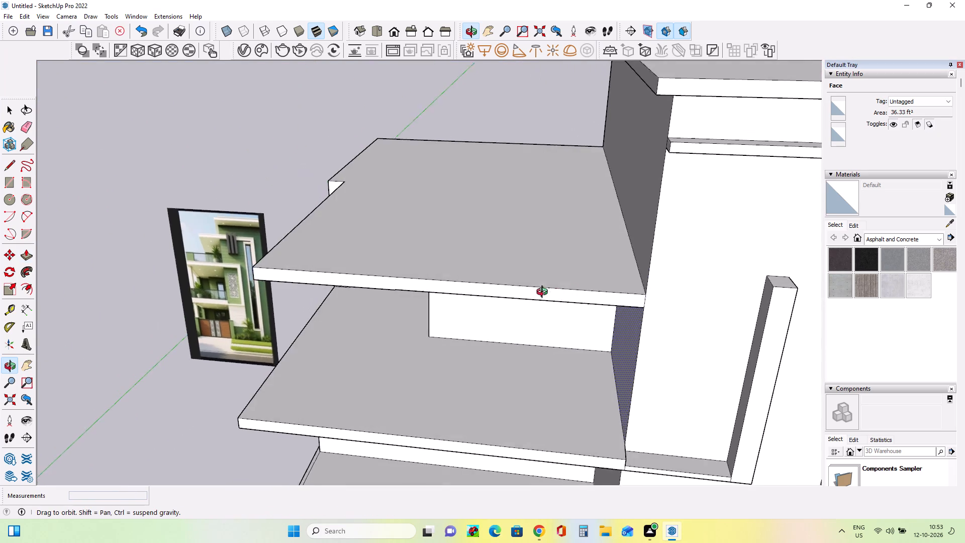
pyautogui.moveTo(544, 293); pyautogui.dragTo(501, 293, button='middle')
pyautogui.click(574, 315)
pyautogui.click(568, 328)
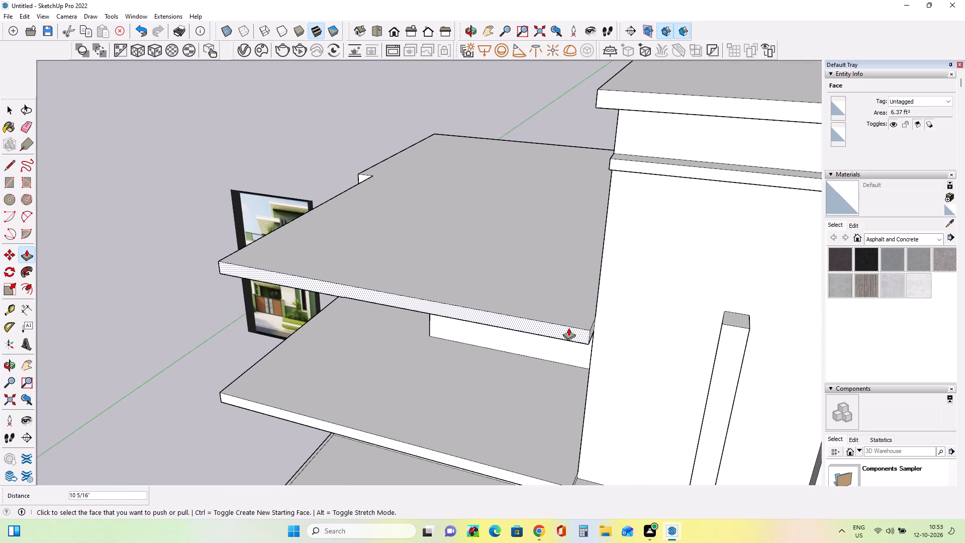
# Push/Pull the canopy's front face back a few inches to reduce its projection beyond the tall block's front.
pyautogui.moveTo(656, 332); pyautogui.dragTo(574, 291, button='middle')
pyautogui.scroll(3, 536, 300)
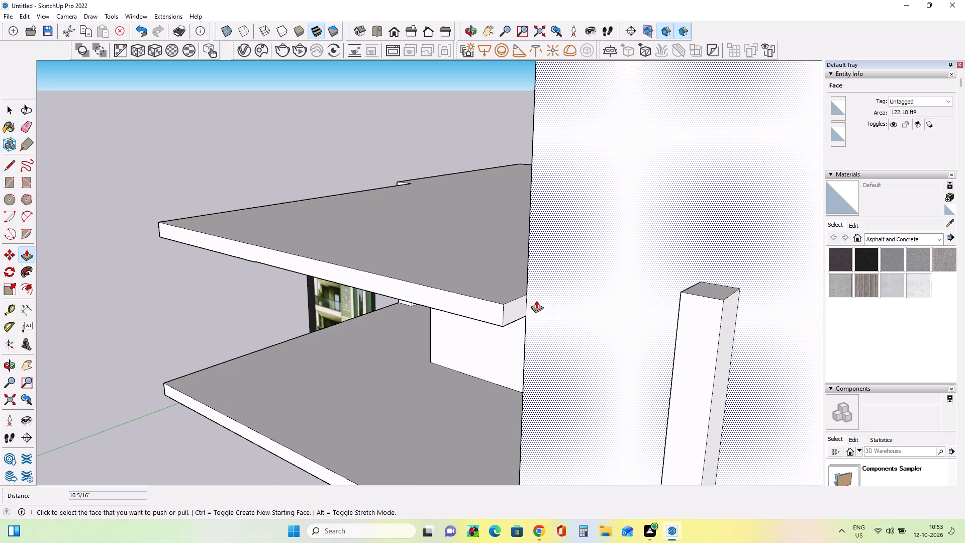
pyautogui.scroll(-3, 536, 300)
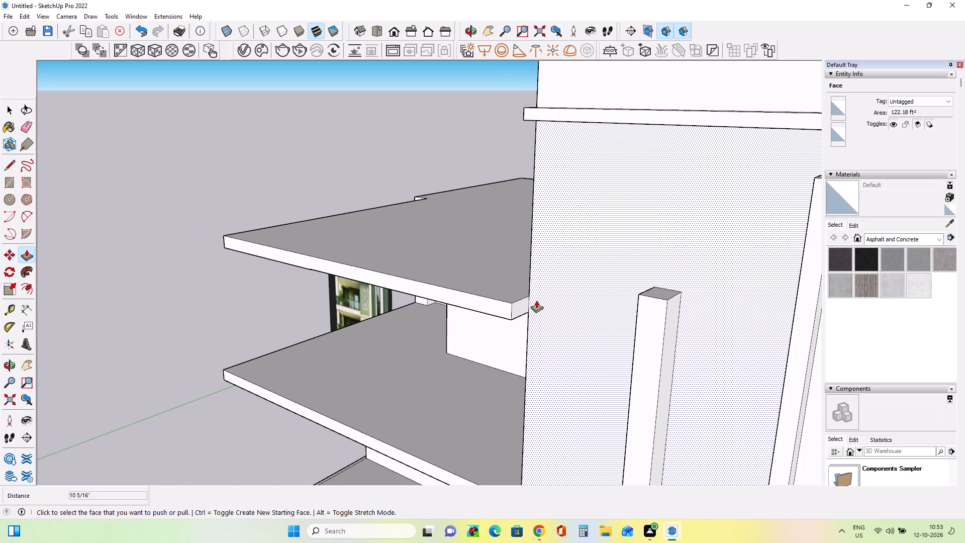
pyautogui.moveTo(582, 320); pyautogui.dragTo(573, 292, button='middle')
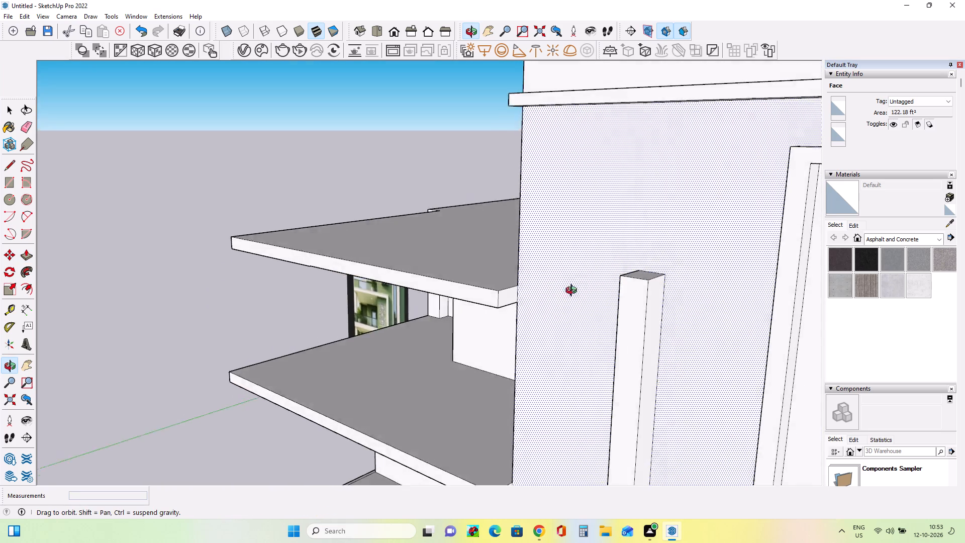
pyautogui.moveTo(573, 292); pyautogui.dragTo(577, 277, button='middle')
pyautogui.moveTo(562, 273); pyautogui.dragTo(421, 291, button='middle')
pyautogui.scroll(3, 407, 292)
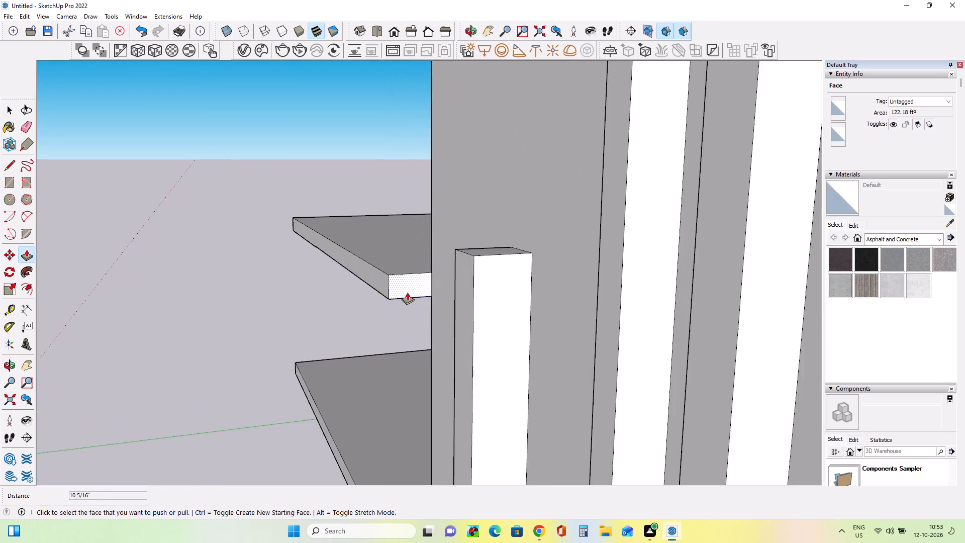
pyautogui.moveTo(411, 293); pyautogui.dragTo(445, 295, button='middle')
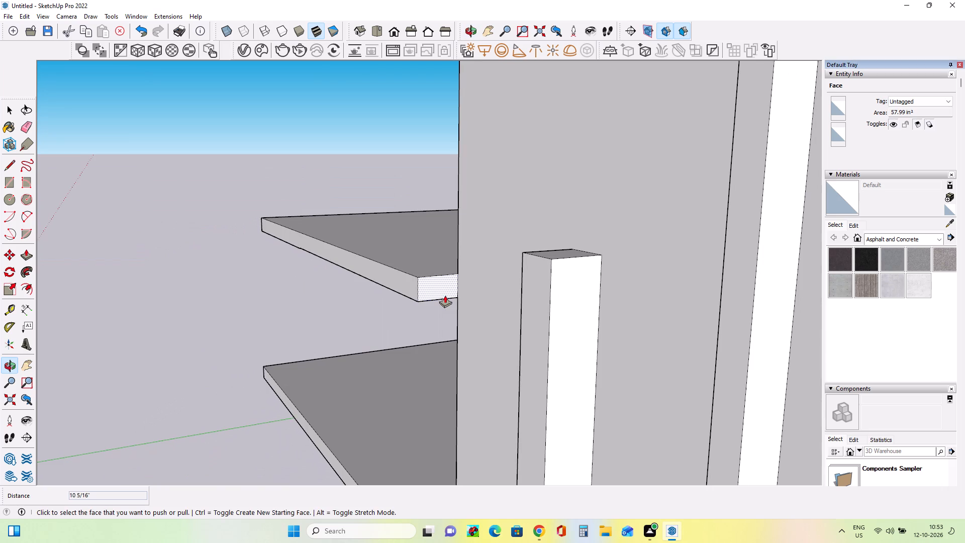
pyautogui.click(9, 184)
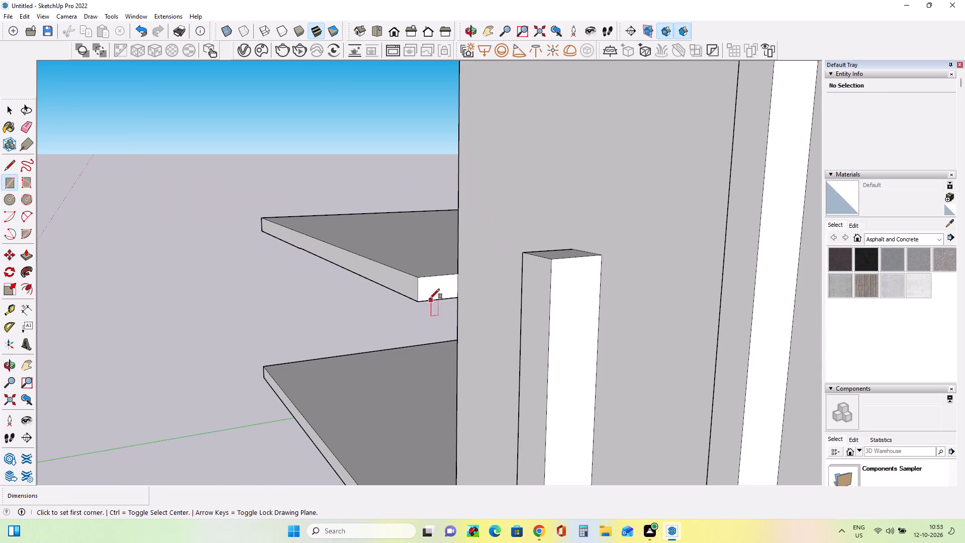
pyautogui.press('Escape')
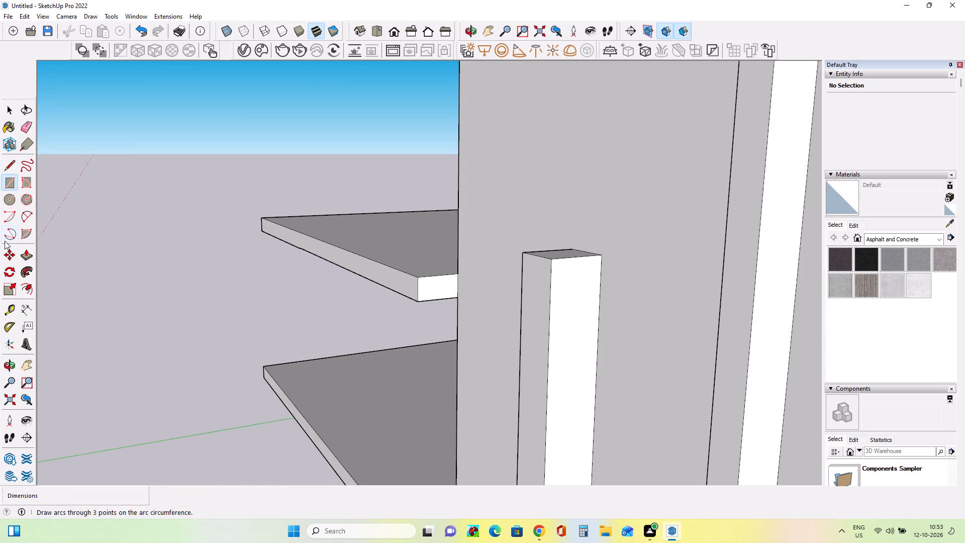
pyautogui.click(29, 258)
pyautogui.click(413, 285)
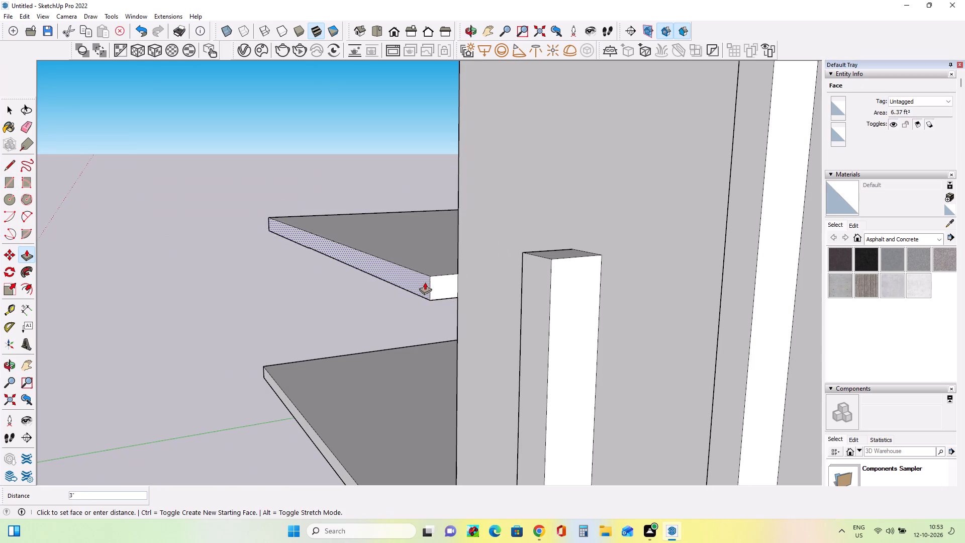
pyautogui.click(428, 281)
# Draw a rectangle over the canopy's exposed end face, from its lower front corner to the tall block's wall.
pyautogui.moveTo(523, 298); pyautogui.dragTo(441, 317, button='middle')
pyautogui.click(11, 182)
pyautogui.scroll(2, 425, 292)
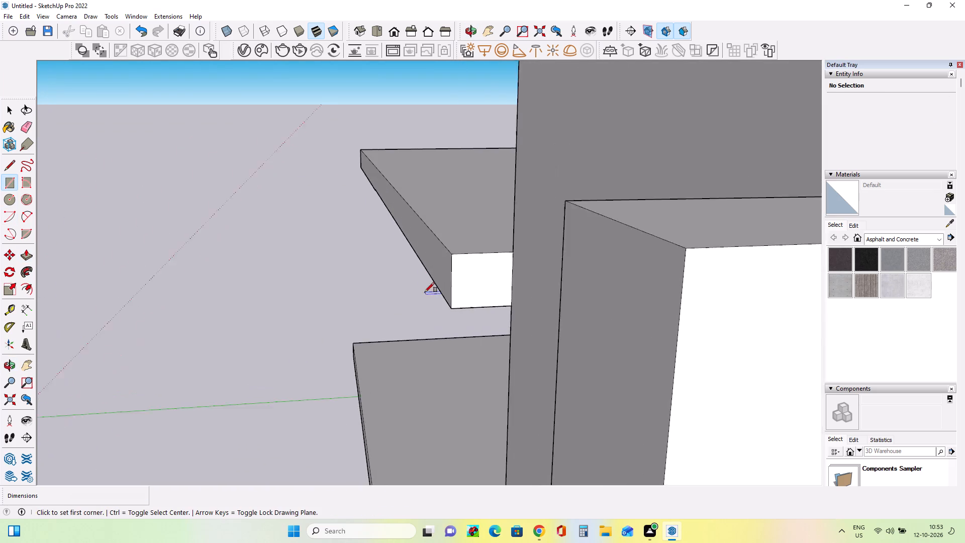
pyautogui.scroll(4, 425, 292)
pyautogui.scroll(-4, 502, 308)
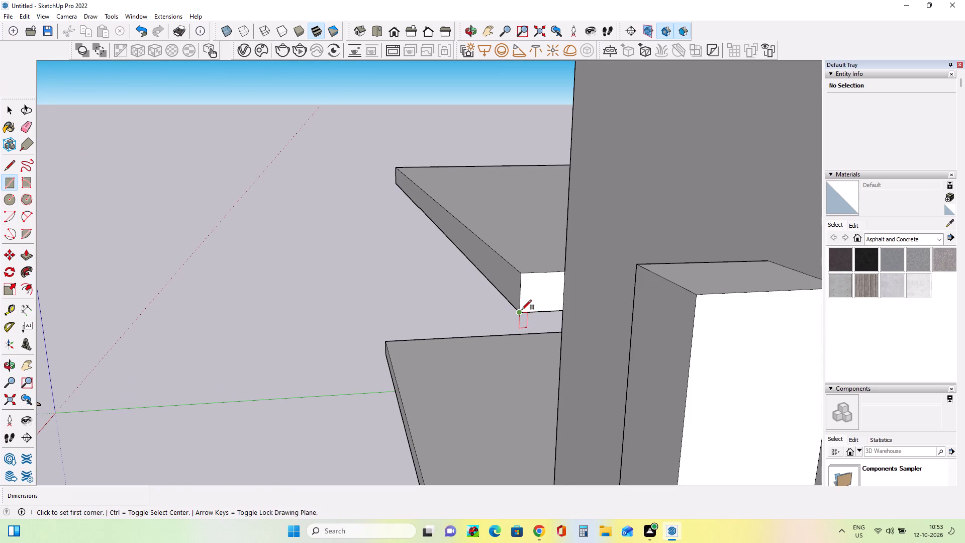
pyautogui.click(522, 310)
pyautogui.click(565, 274)
# Compare the canopy, balcony slab and upright pillar with the house reference image from several angles.
pyautogui.scroll(-1, 420, 283)
pyautogui.moveTo(424, 292); pyautogui.dragTo(433, 307, button='middle')
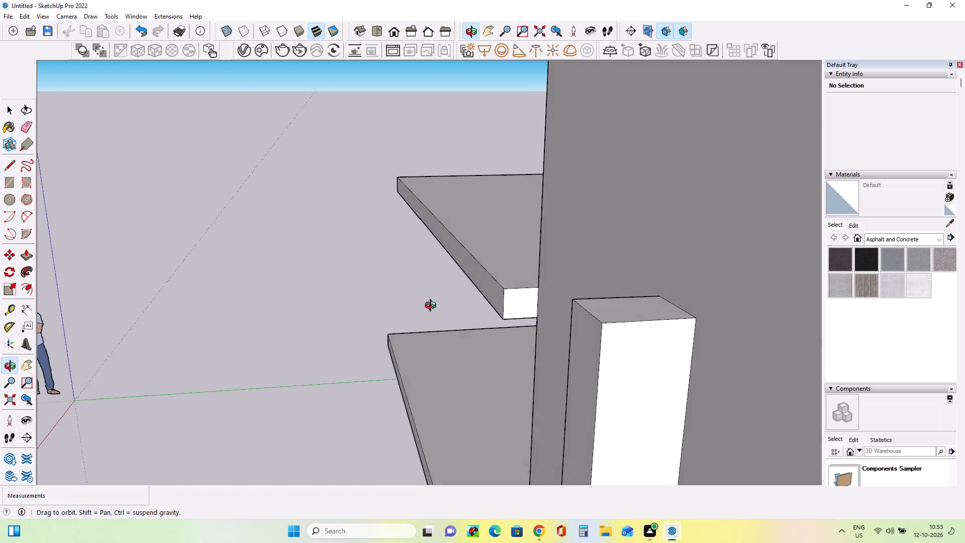
pyautogui.moveTo(433, 307); pyautogui.dragTo(438, 313, button='middle')
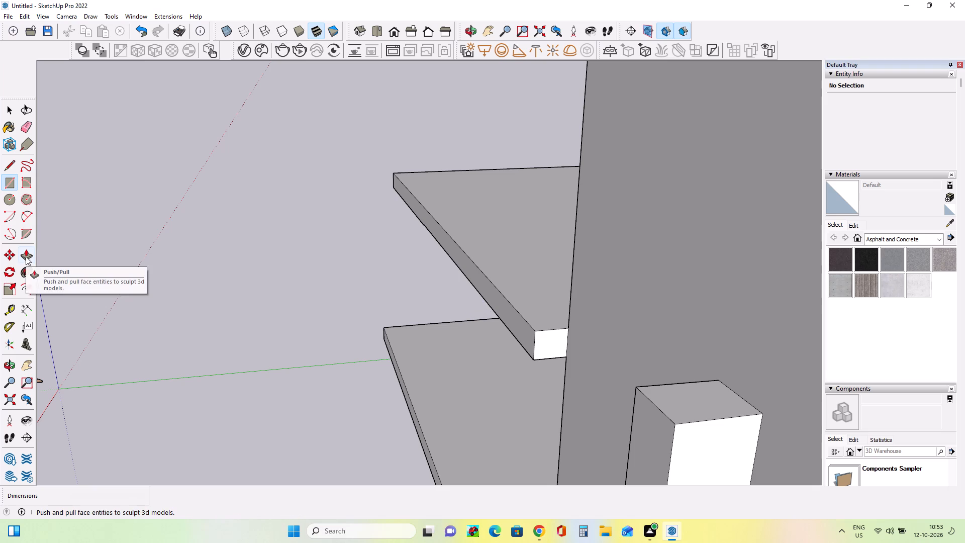
pyautogui.scroll(-8, 191, 239)
pyautogui.moveTo(192, 240); pyautogui.dragTo(446, 197, button='middle')
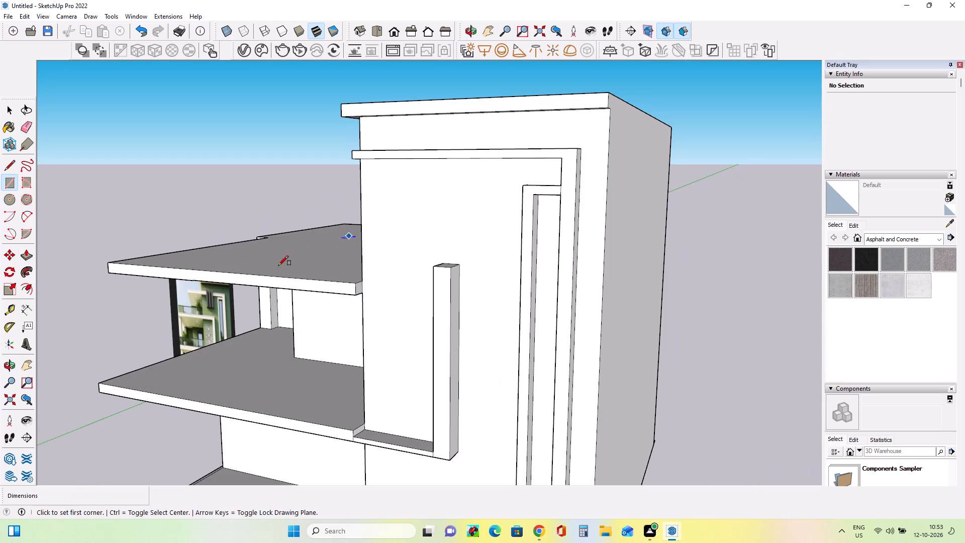
pyautogui.moveTo(166, 289); pyautogui.dragTo(247, 252, button='middle')
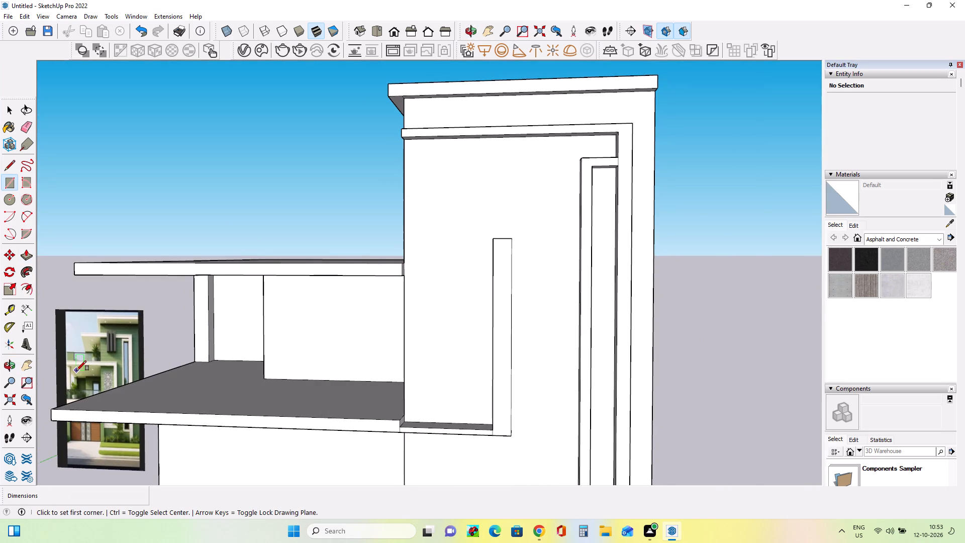
pyautogui.scroll(1, 76, 371)
pyautogui.moveTo(382, 328); pyautogui.dragTo(335, 354, button='middle')
pyautogui.scroll(4, 135, 338)
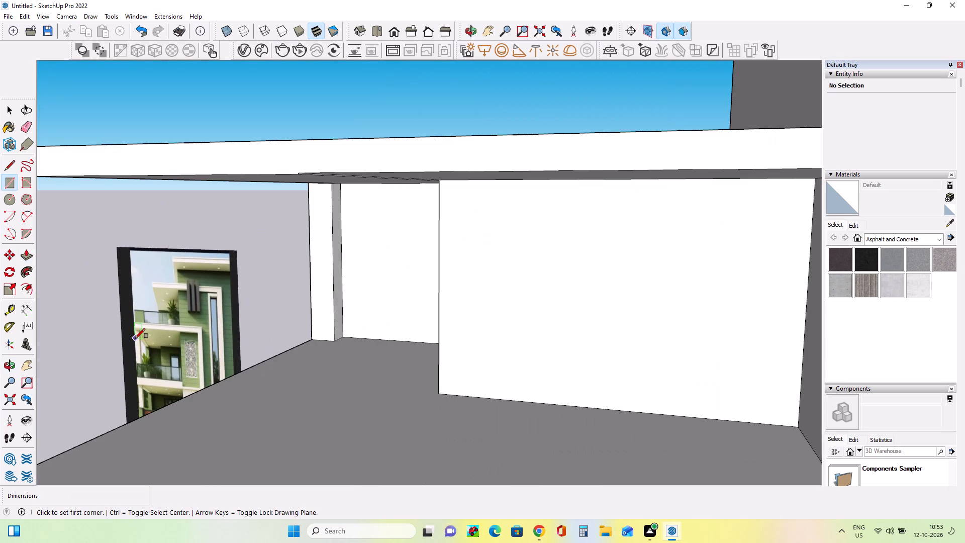
pyautogui.scroll(-8, 137, 326)
pyautogui.moveTo(327, 329); pyautogui.dragTo(243, 369, button='middle')
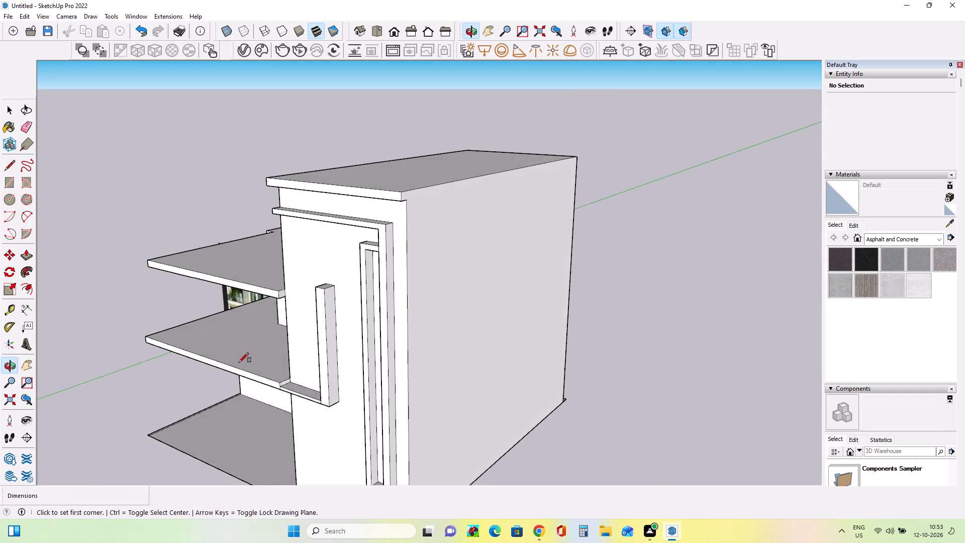
pyautogui.scroll(4, 278, 305)
pyautogui.moveTo(278, 305); pyautogui.dragTo(420, 281, button='middle')
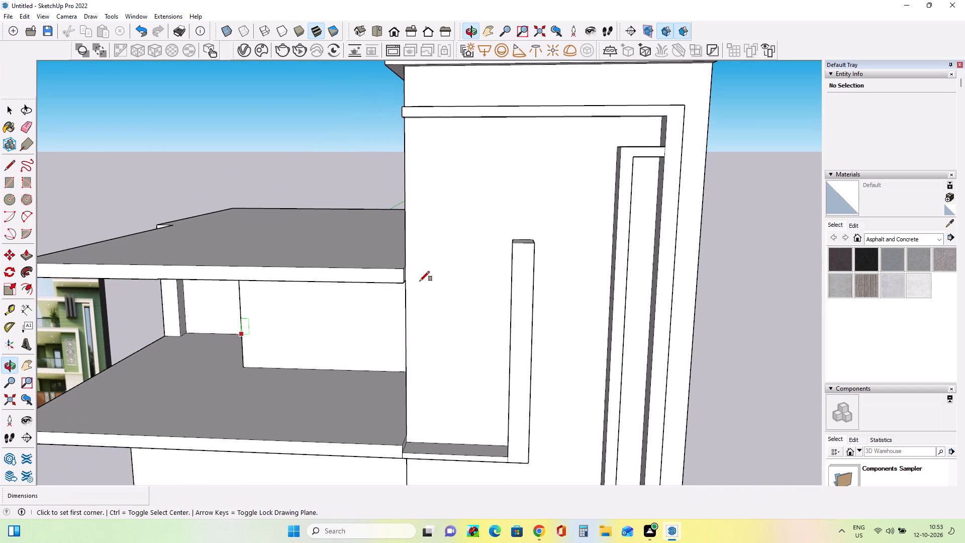
pyautogui.scroll(3, 69, 342)
pyautogui.scroll(-7, 70, 340)
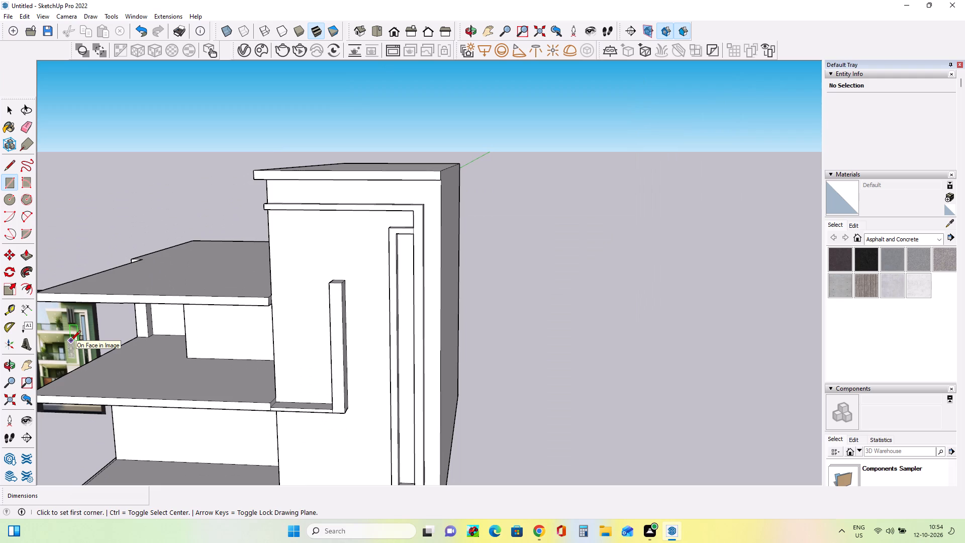
pyautogui.moveTo(361, 303); pyautogui.dragTo(303, 322, button='middle')
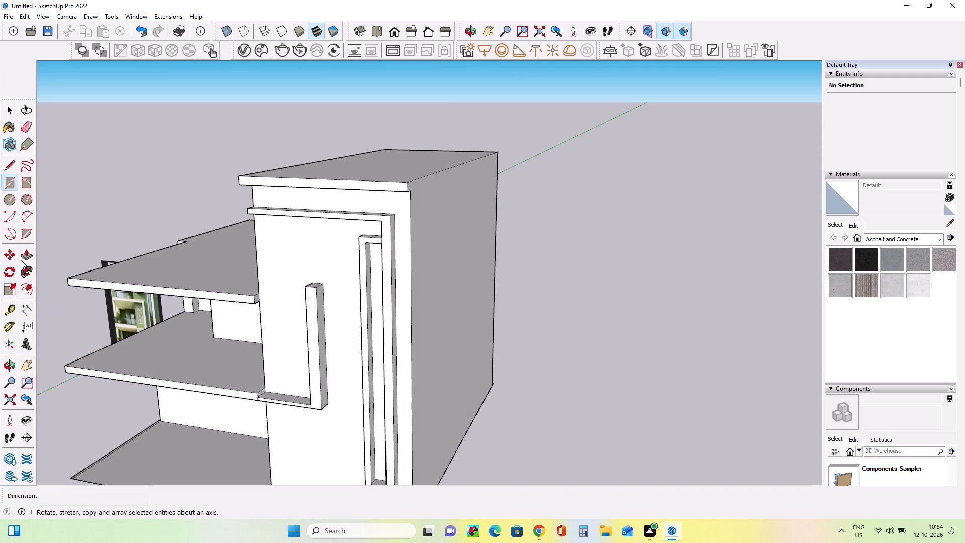
# Push/Pull the canopy's end face sideways about 3' 5 13/16" across the tall block's front to meet the upright pillar.
pyautogui.click(27, 253)
pyautogui.scroll(6, 273, 299)
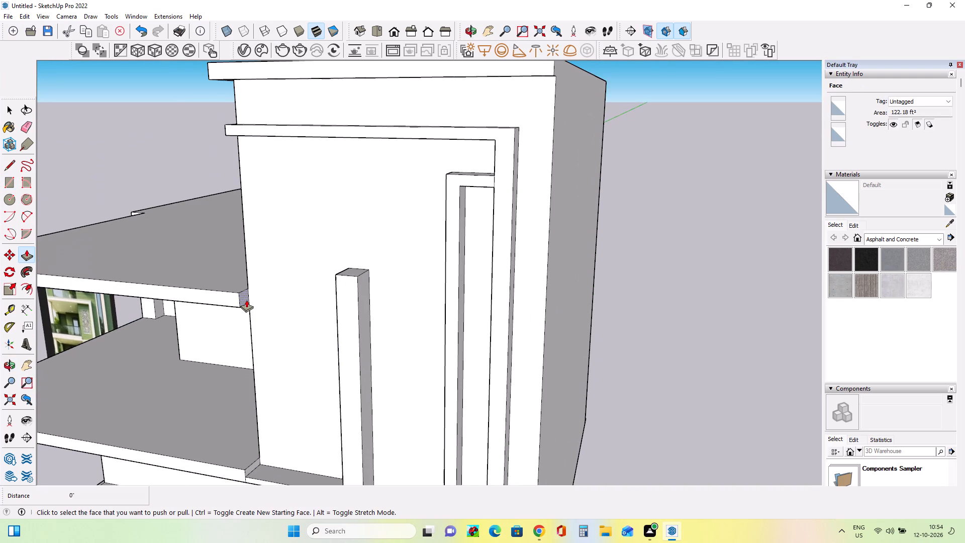
pyautogui.click(246, 300)
pyautogui.click(357, 314)
pyautogui.moveTo(288, 331); pyautogui.dragTo(397, 321, button='middle')
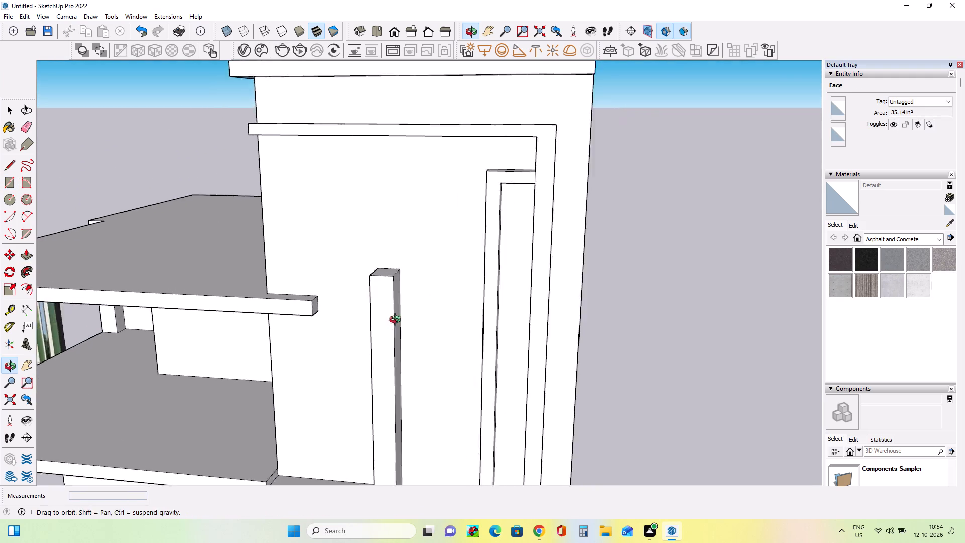
pyautogui.moveTo(397, 321); pyautogui.dragTo(405, 320, button='middle')
pyautogui.click(460, 308)
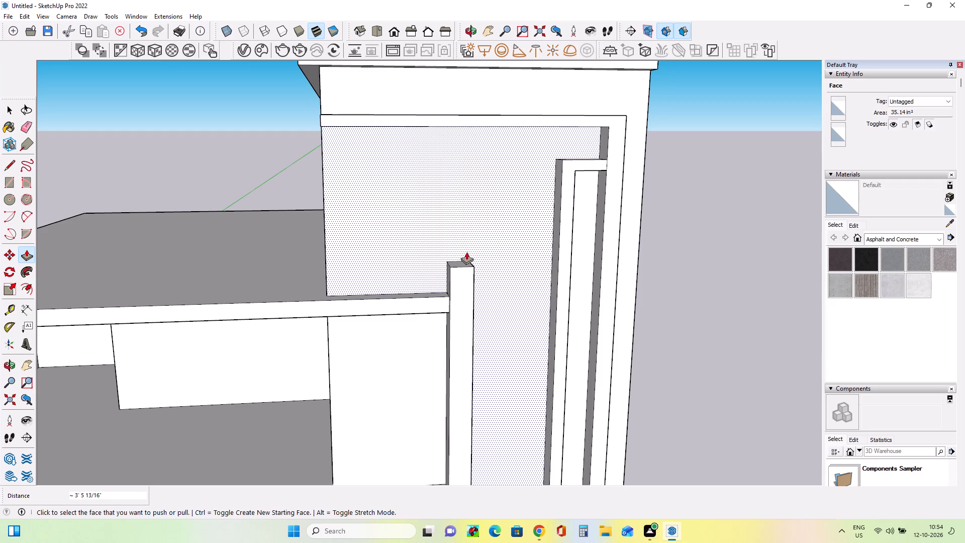
# Push/Pull the upright pillar's top face down 11 1/16" to the level of the canopy beam's top.
pyautogui.moveTo(467, 252); pyautogui.dragTo(475, 283, button='middle')
pyautogui.click(461, 271)
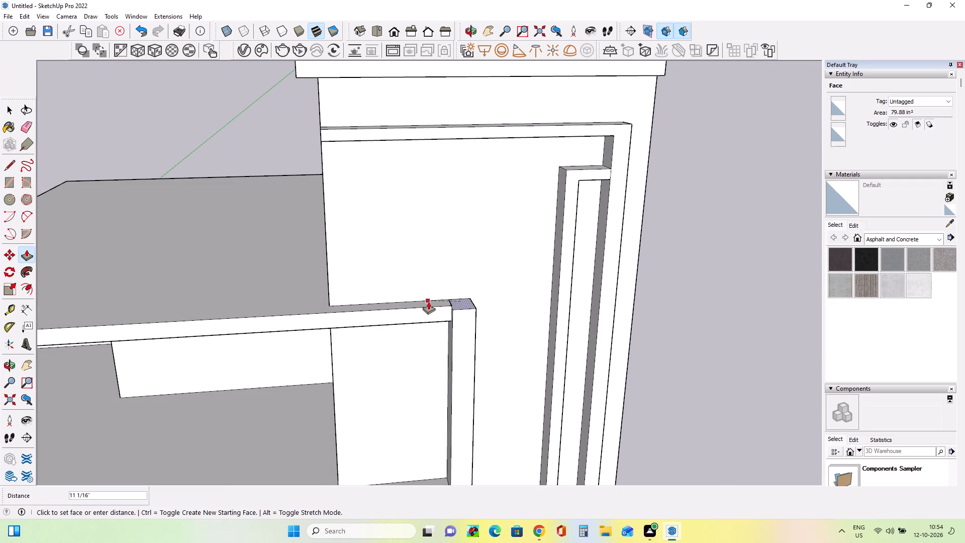
pyautogui.click(428, 302)
# Erase the seam edges between the canopy beam's top and the pillar's top to merge them into one face.
pyautogui.moveTo(467, 303); pyautogui.dragTo(333, 346, button='middle')
pyautogui.scroll(7, 386, 316)
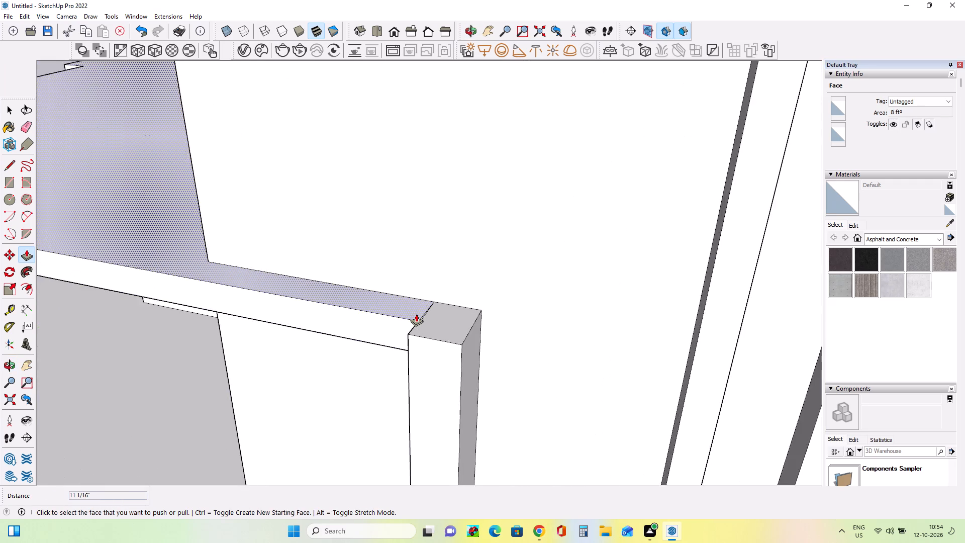
pyautogui.scroll(7, 416, 314)
pyautogui.moveTo(447, 321); pyautogui.dragTo(450, 342, button='middle')
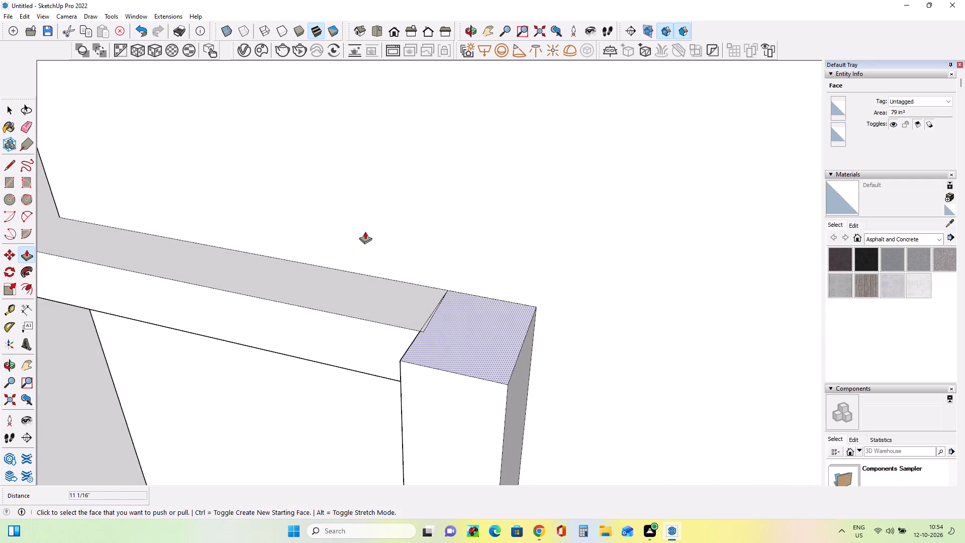
pyautogui.click(27, 126)
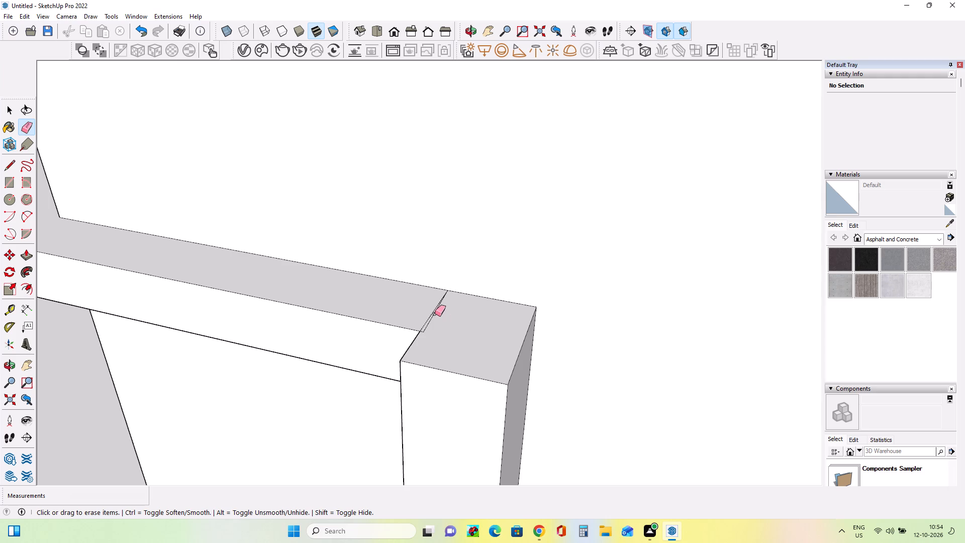
pyautogui.moveTo(435, 314); pyautogui.dragTo(444, 320)
pyautogui.moveTo(430, 306); pyautogui.dragTo(441, 315)
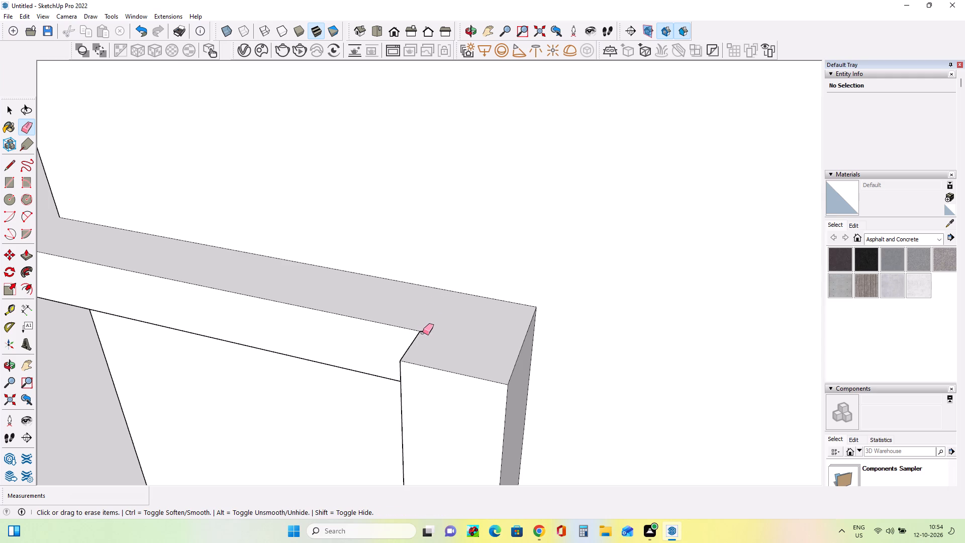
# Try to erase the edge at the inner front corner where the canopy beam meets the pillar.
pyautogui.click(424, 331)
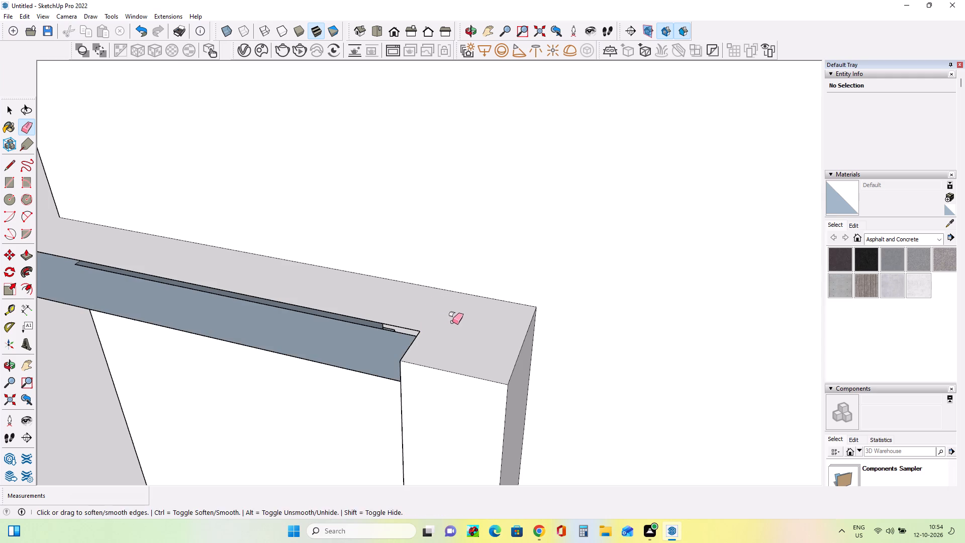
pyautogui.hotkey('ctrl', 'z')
# Undo the erasure of the seam edges between the canopy beam's top and the pillar's top.
pyautogui.scroll(9, 412, 353)
pyautogui.moveTo(429, 359); pyautogui.dragTo(637, 377, button='middle')
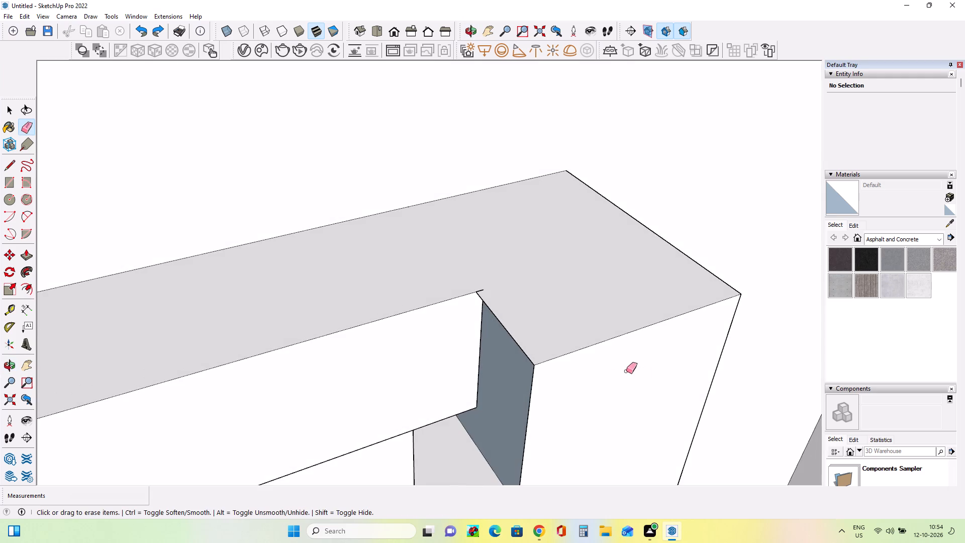
pyautogui.scroll(2, 495, 375)
pyautogui.scroll(-10, 495, 374)
pyautogui.scroll(1, 495, 379)
pyautogui.moveTo(495, 379); pyautogui.dragTo(532, 291, button='middle')
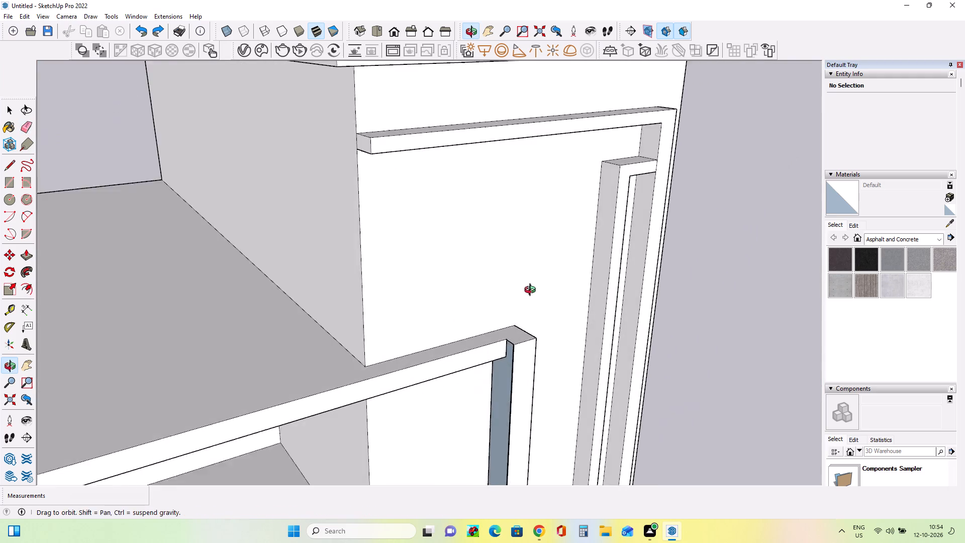
pyautogui.moveTo(532, 291); pyautogui.dragTo(533, 289, button='middle')
pyautogui.scroll(-9, 533, 314)
pyautogui.scroll(1, 530, 414)
pyautogui.moveTo(530, 414); pyautogui.dragTo(511, 394, button='middle')
pyautogui.hotkey('ctrl', 'z')
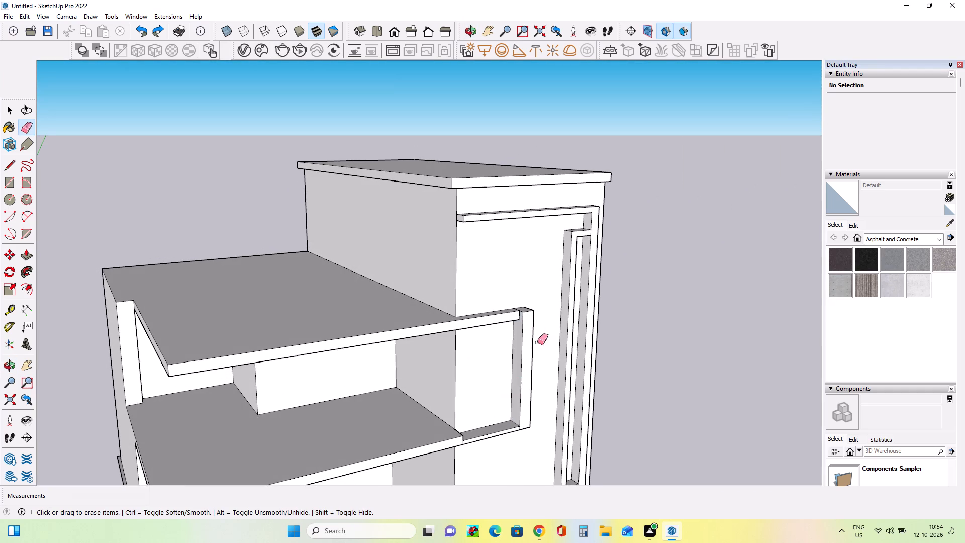
# Push/Pull the canopy beam's front face outward 3 7/8" to lie flush with the upright pillar's front.
pyautogui.moveTo(537, 347); pyautogui.dragTo(535, 361, button='middle')
pyautogui.scroll(8, 499, 328)
pyautogui.moveTo(572, 329); pyautogui.dragTo(572, 343, button='middle')
pyautogui.click(24, 252)
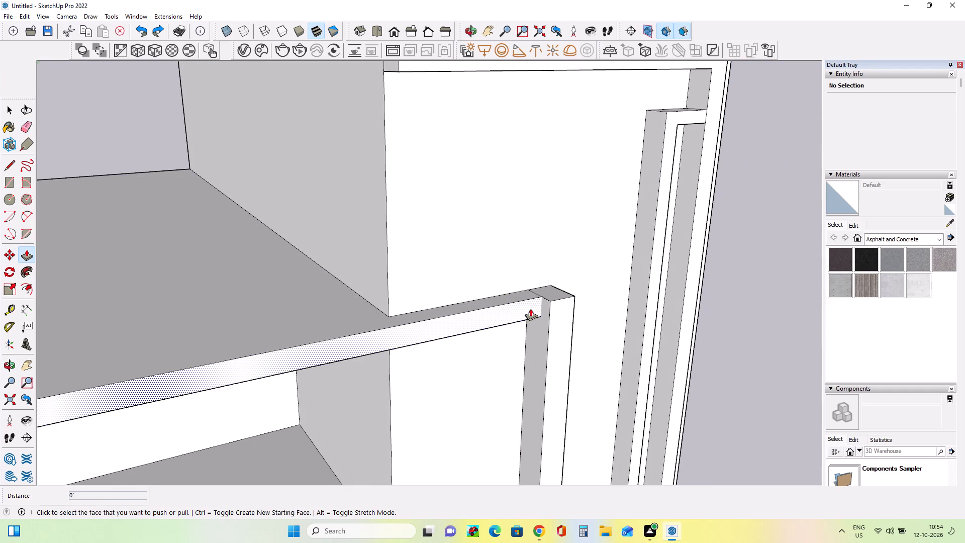
pyautogui.click(530, 308)
pyautogui.click(560, 299)
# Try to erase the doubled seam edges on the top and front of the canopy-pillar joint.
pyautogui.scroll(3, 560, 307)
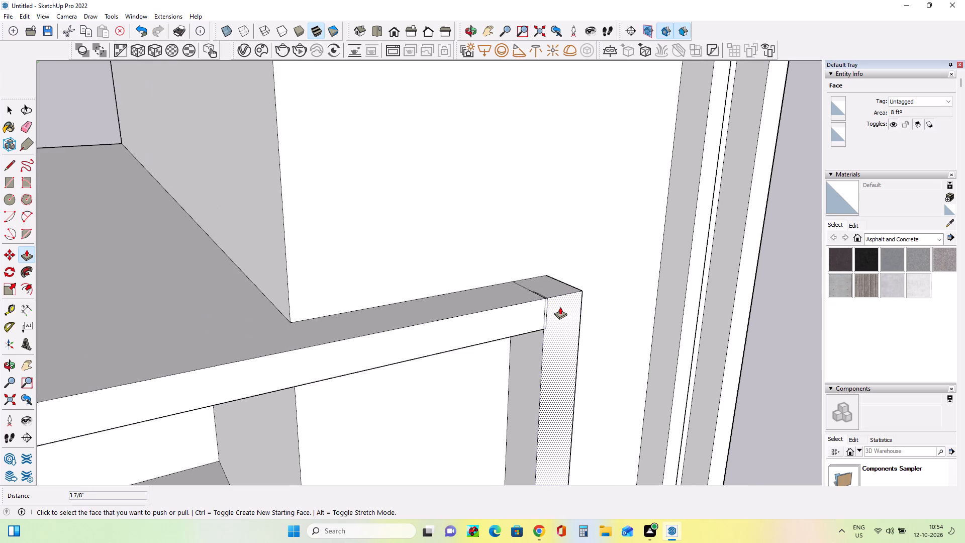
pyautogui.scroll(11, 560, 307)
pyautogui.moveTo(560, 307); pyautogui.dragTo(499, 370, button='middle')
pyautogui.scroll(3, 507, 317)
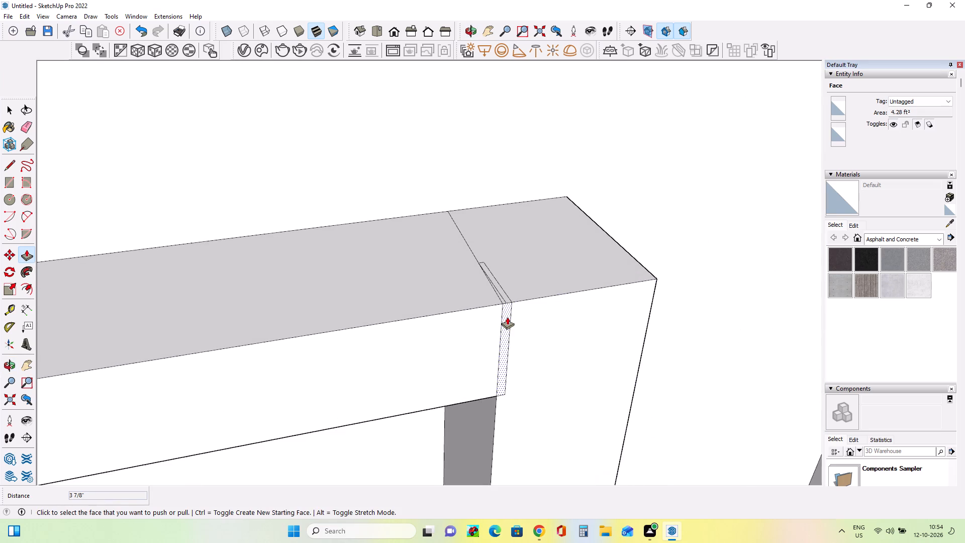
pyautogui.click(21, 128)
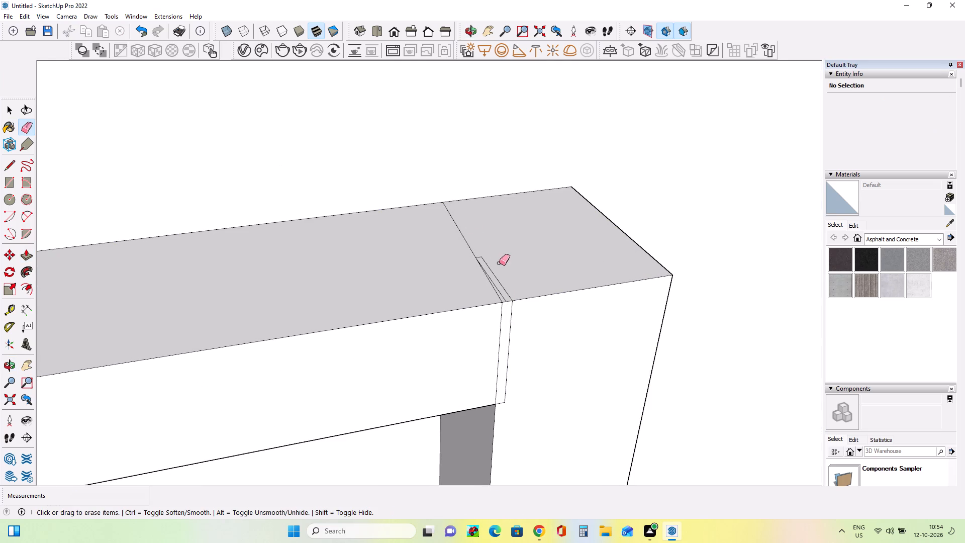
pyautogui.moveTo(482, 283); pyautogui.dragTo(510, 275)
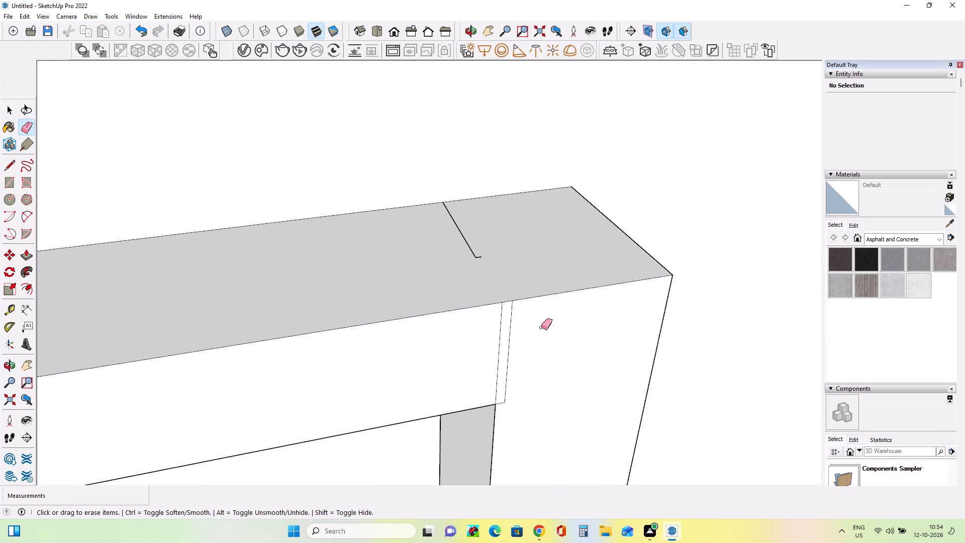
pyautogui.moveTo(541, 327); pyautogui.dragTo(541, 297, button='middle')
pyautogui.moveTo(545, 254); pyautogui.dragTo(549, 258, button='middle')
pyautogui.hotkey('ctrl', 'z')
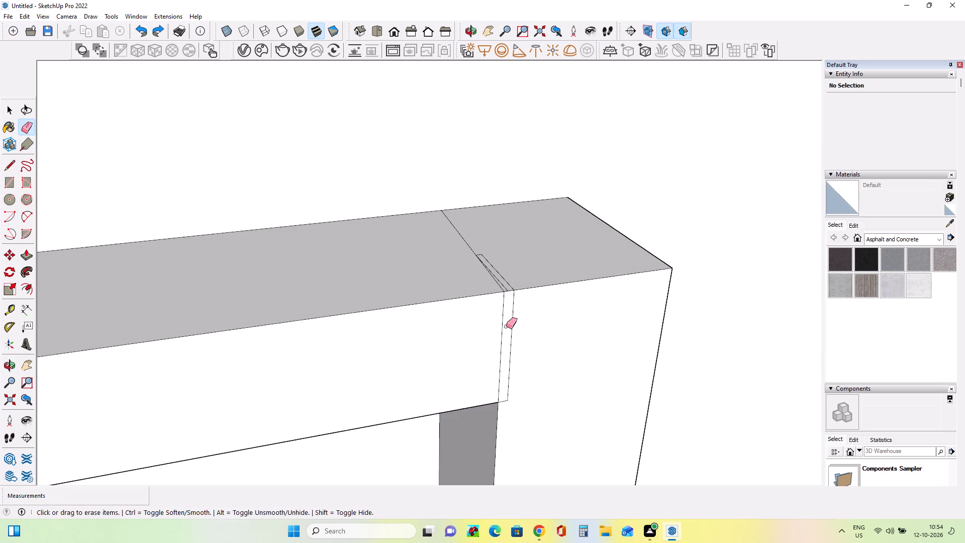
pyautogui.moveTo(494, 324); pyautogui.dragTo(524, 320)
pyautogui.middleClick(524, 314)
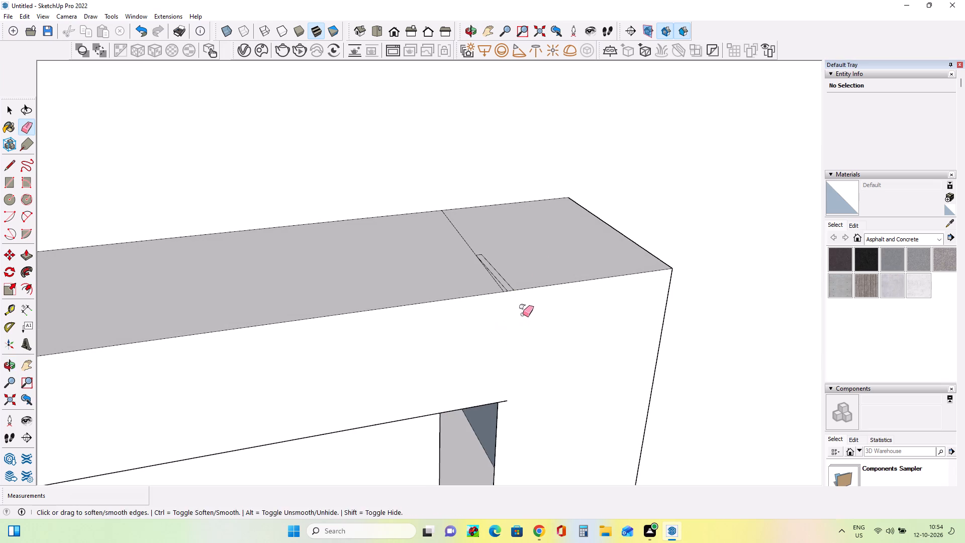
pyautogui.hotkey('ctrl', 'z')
# Erase the duplicate edges beside the canopy-pillar seam on the front and top faces, keeping a single seam line.
pyautogui.moveTo(521, 309); pyautogui.dragTo(488, 257, button='middle')
pyautogui.scroll(-9, 488, 257)
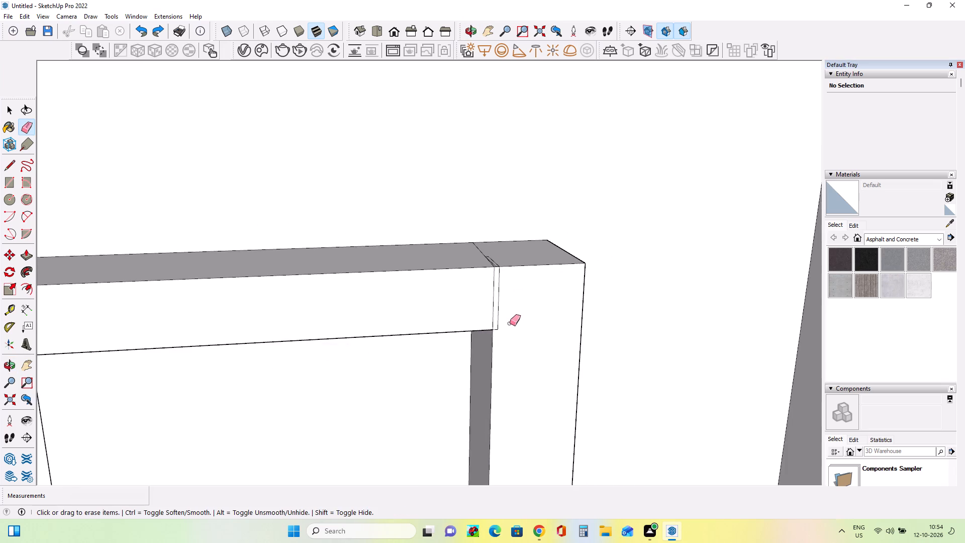
pyautogui.moveTo(511, 325); pyautogui.dragTo(534, 362, button='middle')
pyautogui.click(502, 289)
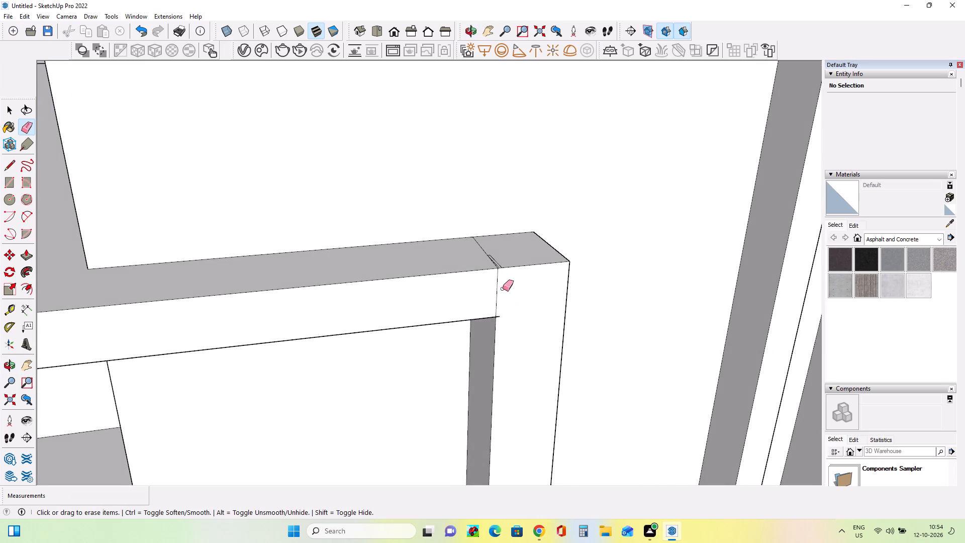
pyautogui.scroll(8, 502, 265)
pyautogui.click(497, 266)
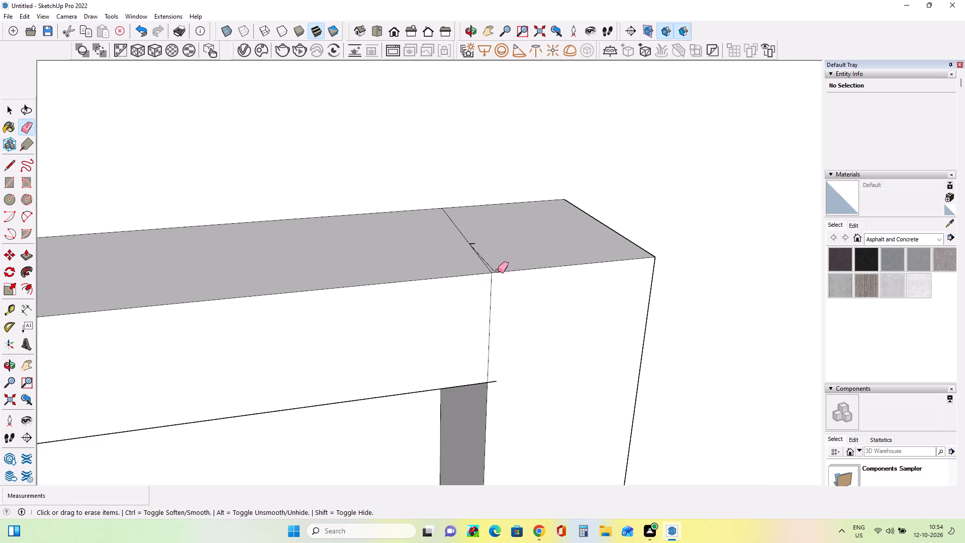
pyautogui.click(494, 270)
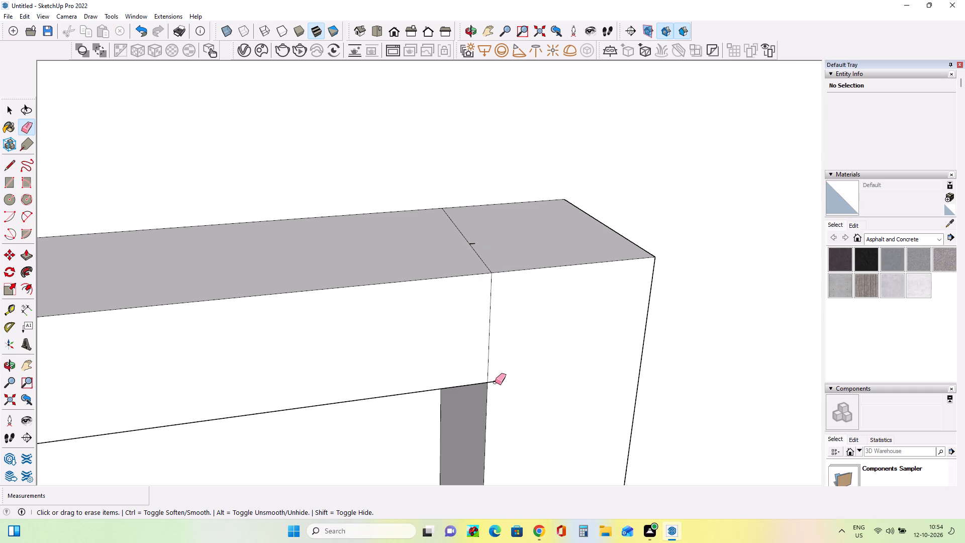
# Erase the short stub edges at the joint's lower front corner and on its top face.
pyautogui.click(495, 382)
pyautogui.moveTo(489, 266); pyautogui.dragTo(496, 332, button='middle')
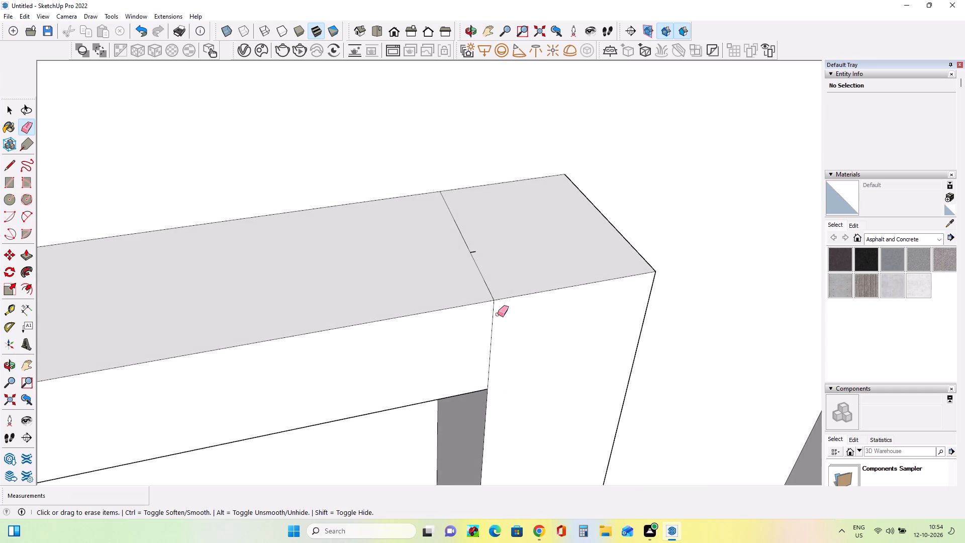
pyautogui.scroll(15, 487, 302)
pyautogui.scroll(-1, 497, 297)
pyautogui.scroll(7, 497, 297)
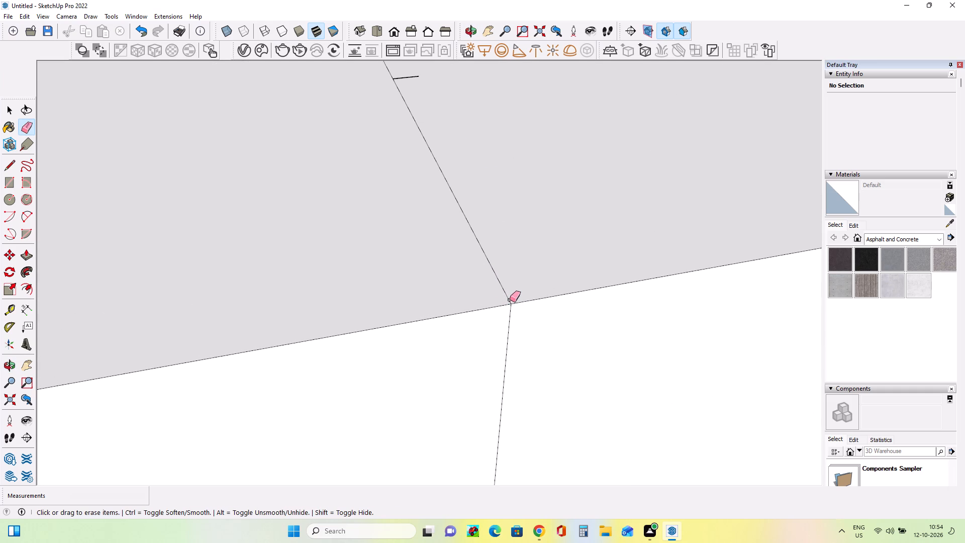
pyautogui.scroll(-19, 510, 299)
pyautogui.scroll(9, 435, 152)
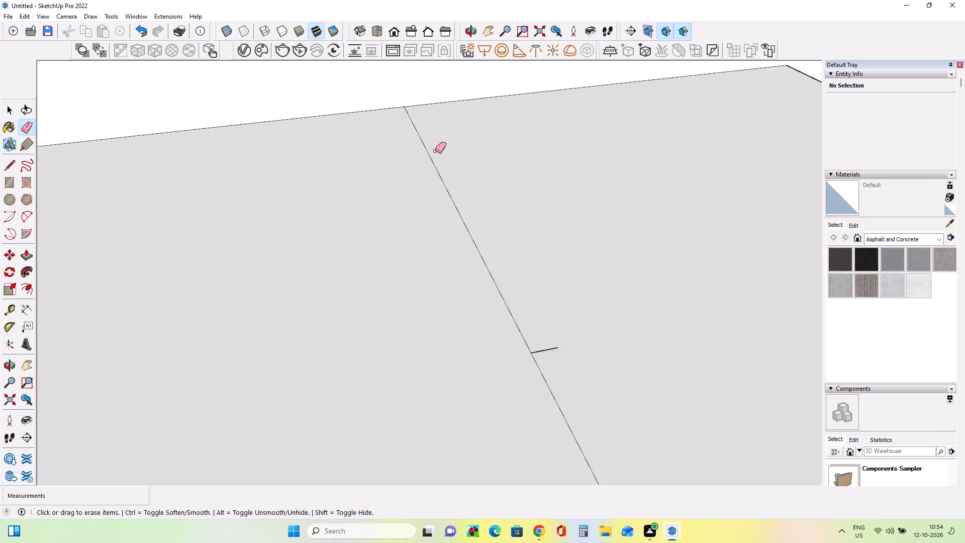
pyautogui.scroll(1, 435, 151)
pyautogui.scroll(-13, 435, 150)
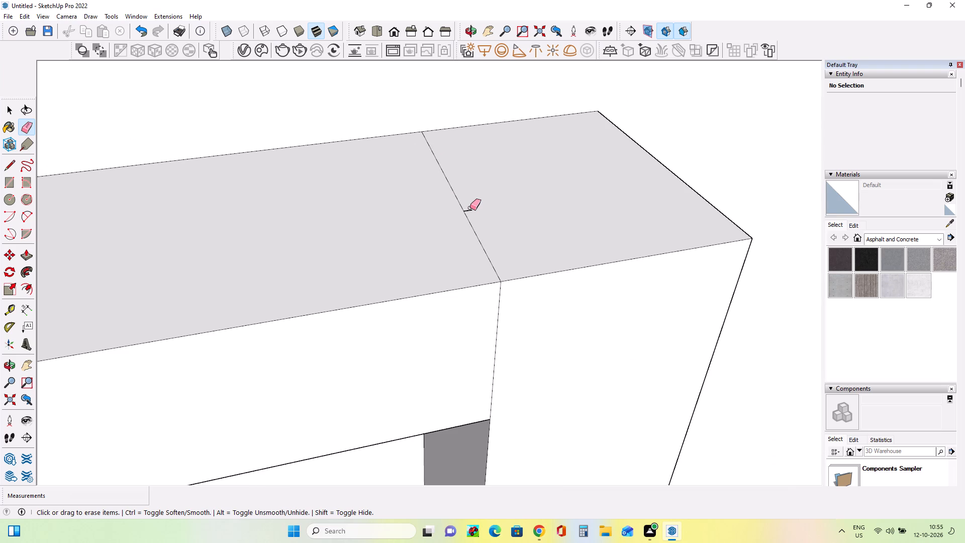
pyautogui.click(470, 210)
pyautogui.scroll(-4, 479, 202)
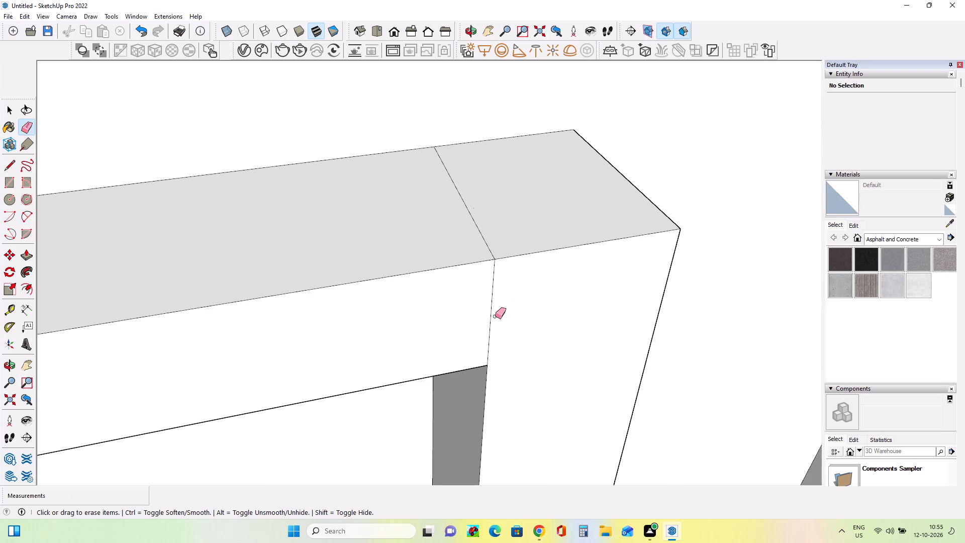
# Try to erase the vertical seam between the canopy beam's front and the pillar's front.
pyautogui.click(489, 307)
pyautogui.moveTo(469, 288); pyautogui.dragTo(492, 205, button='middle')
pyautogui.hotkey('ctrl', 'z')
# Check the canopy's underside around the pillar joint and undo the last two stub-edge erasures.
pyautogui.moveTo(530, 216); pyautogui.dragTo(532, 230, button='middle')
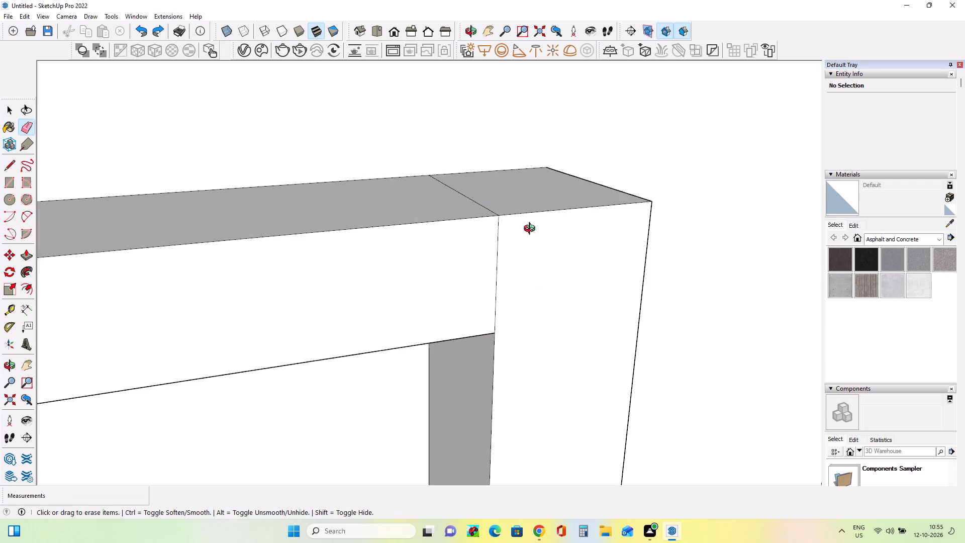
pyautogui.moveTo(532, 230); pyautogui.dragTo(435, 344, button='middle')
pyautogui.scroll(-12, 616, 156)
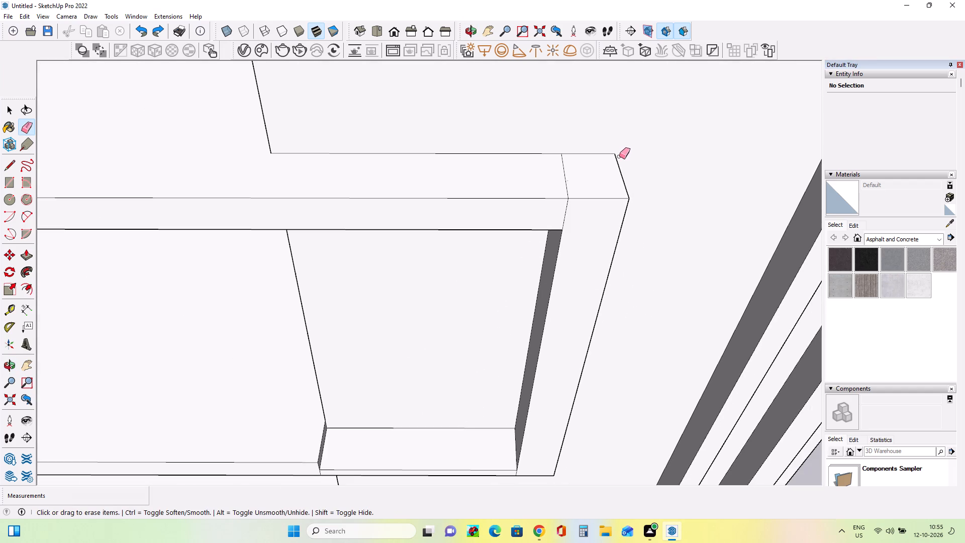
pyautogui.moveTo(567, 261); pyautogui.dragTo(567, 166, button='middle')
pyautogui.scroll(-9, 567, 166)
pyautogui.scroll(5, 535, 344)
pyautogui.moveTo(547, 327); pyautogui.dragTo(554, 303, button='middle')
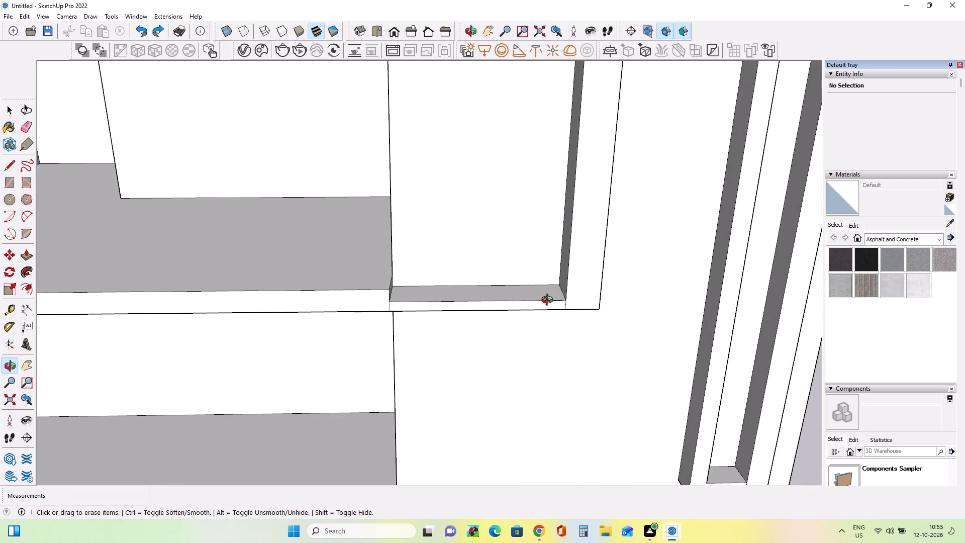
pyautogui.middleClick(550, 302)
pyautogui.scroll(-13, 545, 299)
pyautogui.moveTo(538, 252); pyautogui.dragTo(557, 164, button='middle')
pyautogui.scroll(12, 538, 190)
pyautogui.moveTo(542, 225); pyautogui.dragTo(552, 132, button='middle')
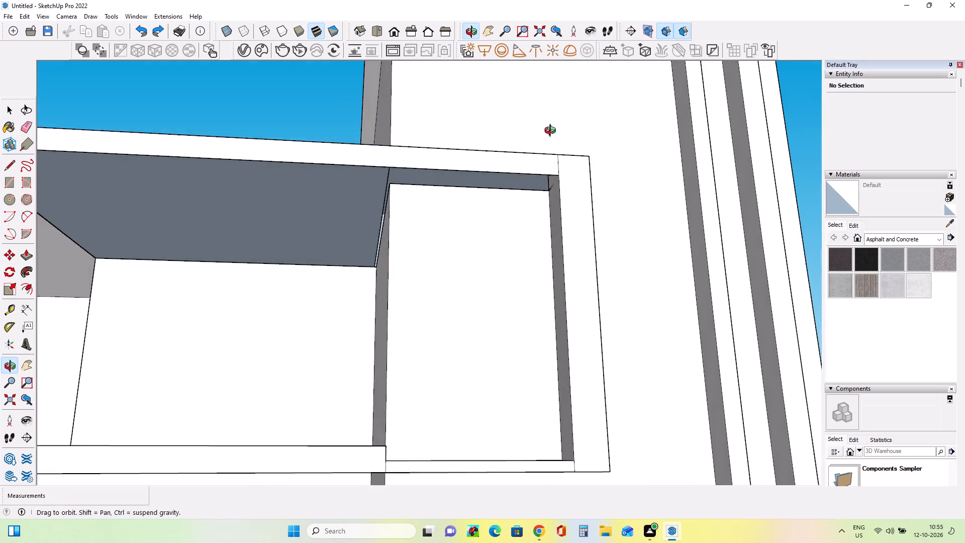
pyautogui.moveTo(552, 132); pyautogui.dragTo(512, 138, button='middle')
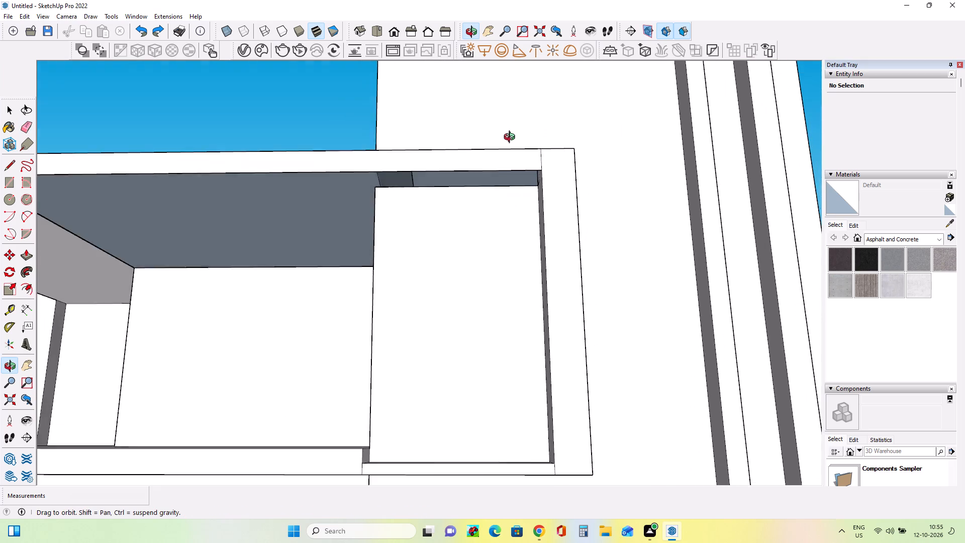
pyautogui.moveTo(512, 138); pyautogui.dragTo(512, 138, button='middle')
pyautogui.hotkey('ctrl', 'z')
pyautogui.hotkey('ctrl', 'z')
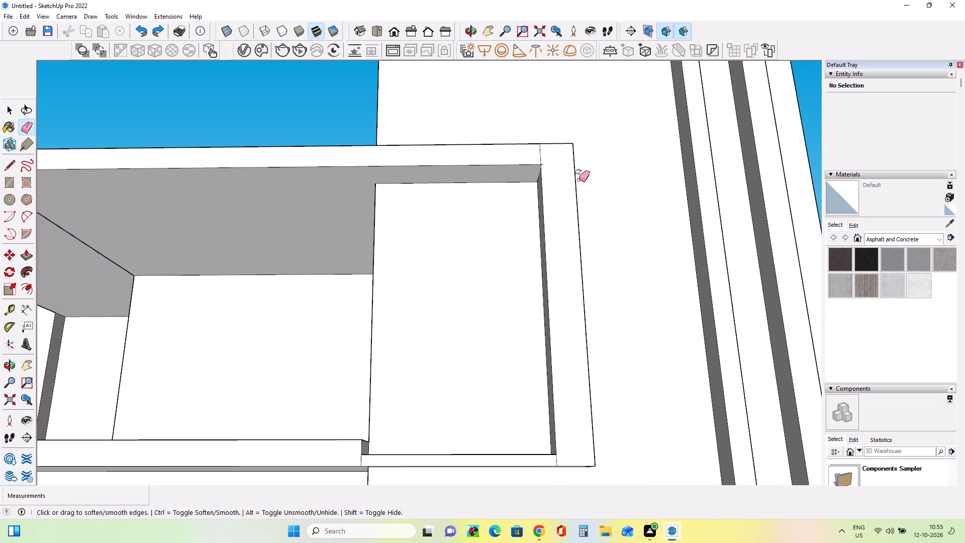
# Examine the frame formed by the canopy, upright pillar and balcony slab from several angles.
pyautogui.moveTo(582, 180); pyautogui.dragTo(604, 316, button='middle')
pyautogui.moveTo(469, 218); pyautogui.dragTo(478, 180, button='middle')
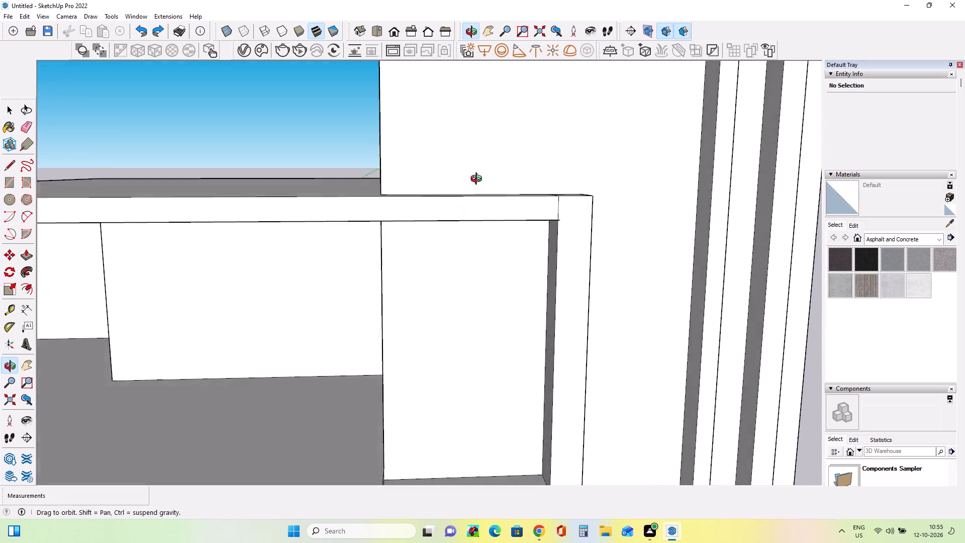
pyautogui.moveTo(478, 180); pyautogui.dragTo(498, 262, button='middle')
pyautogui.scroll(1, 498, 262)
pyautogui.scroll(-9, 499, 260)
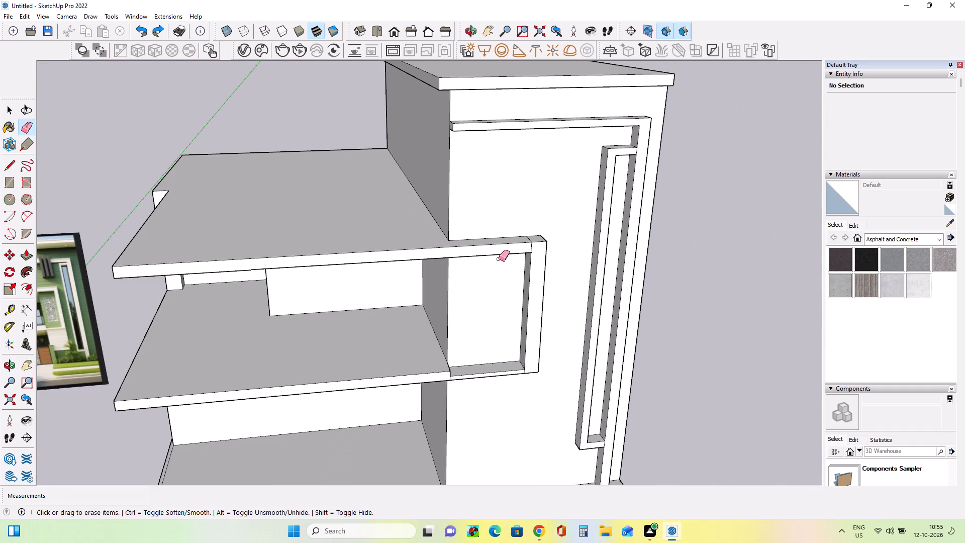
pyautogui.moveTo(470, 262); pyautogui.dragTo(511, 202, button='middle')
pyautogui.moveTo(361, 258); pyautogui.dragTo(399, 275, button='middle')
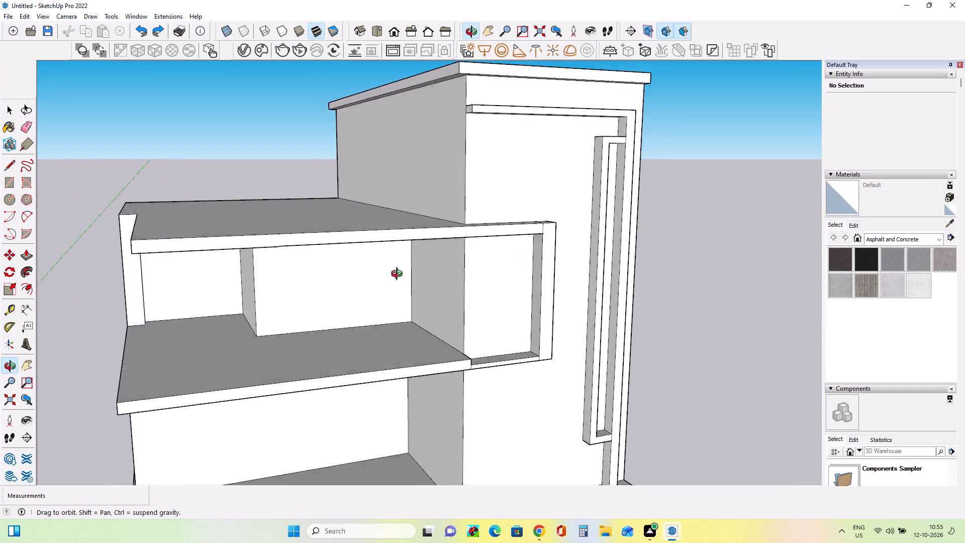
pyautogui.moveTo(399, 275); pyautogui.dragTo(386, 306, button='middle')
pyautogui.moveTo(371, 299); pyautogui.dragTo(341, 274, button='middle')
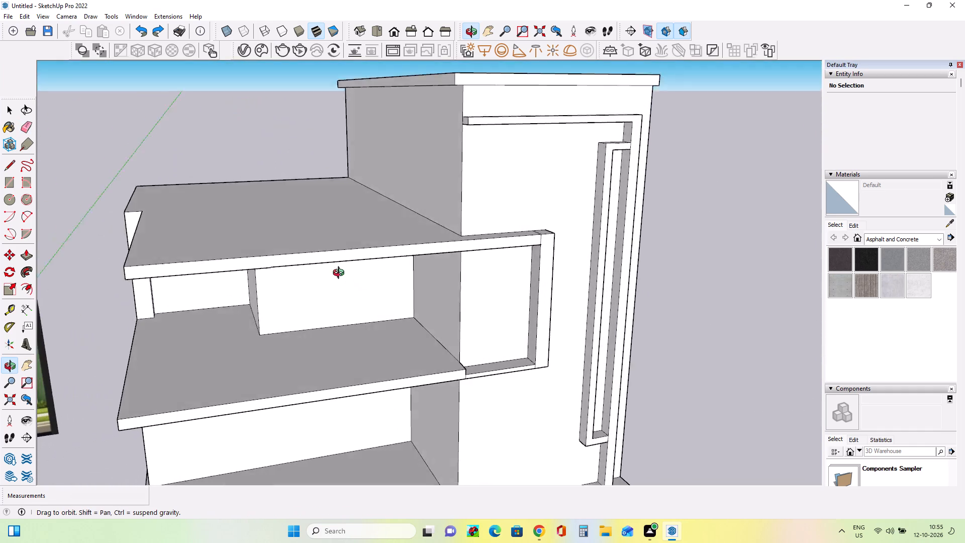
pyautogui.moveTo(341, 274); pyautogui.dragTo(335, 264, button='middle')
pyautogui.moveTo(521, 315); pyautogui.dragTo(527, 342, button='middle')
# Compare the modelled balcony frame with the house reference image, viewing its canopy, balcony and ground-floor details up close.
pyautogui.scroll(-5, 461, 296)
pyautogui.scroll(-2, 511, 302)
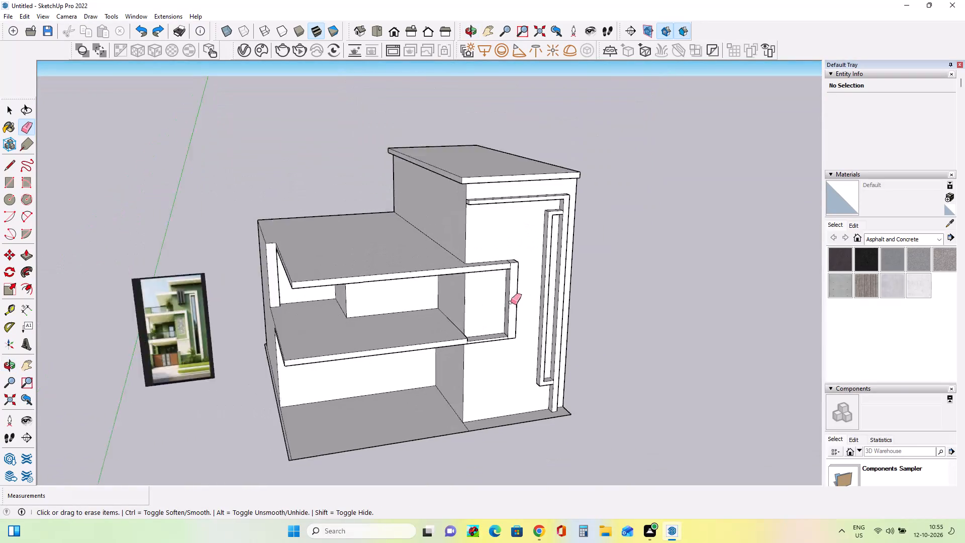
pyautogui.scroll(-3, 511, 302)
pyautogui.scroll(5, 237, 327)
pyautogui.scroll(10, 277, 312)
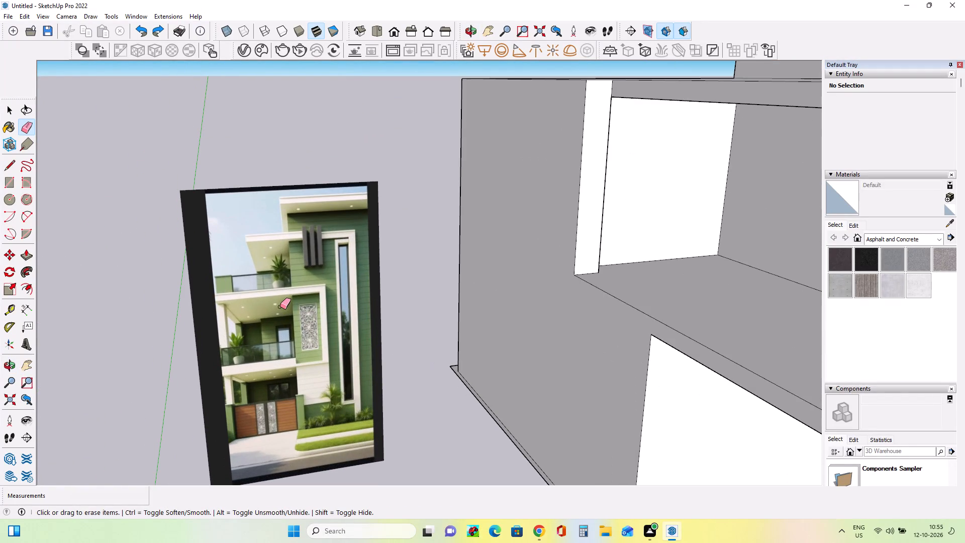
pyautogui.scroll(6, 270, 412)
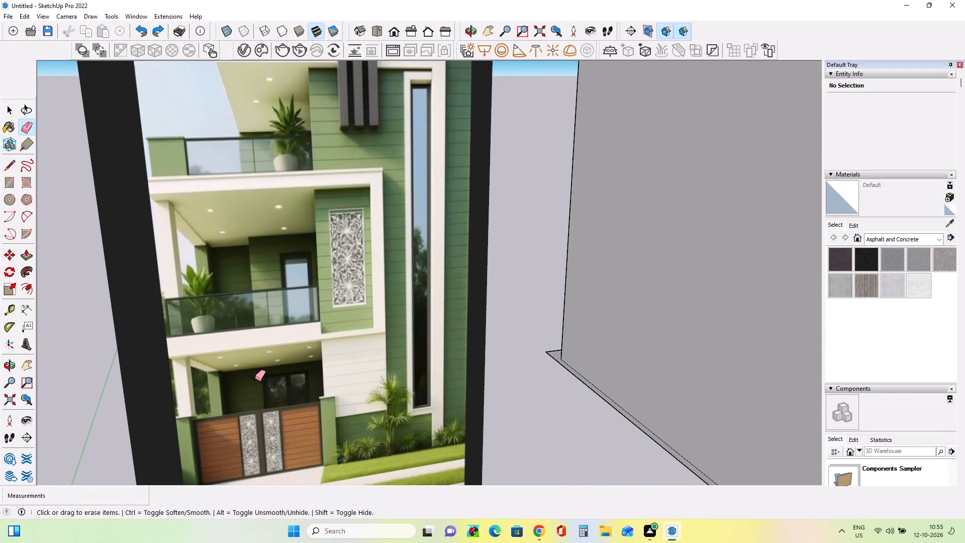
pyautogui.scroll(-14, 254, 377)
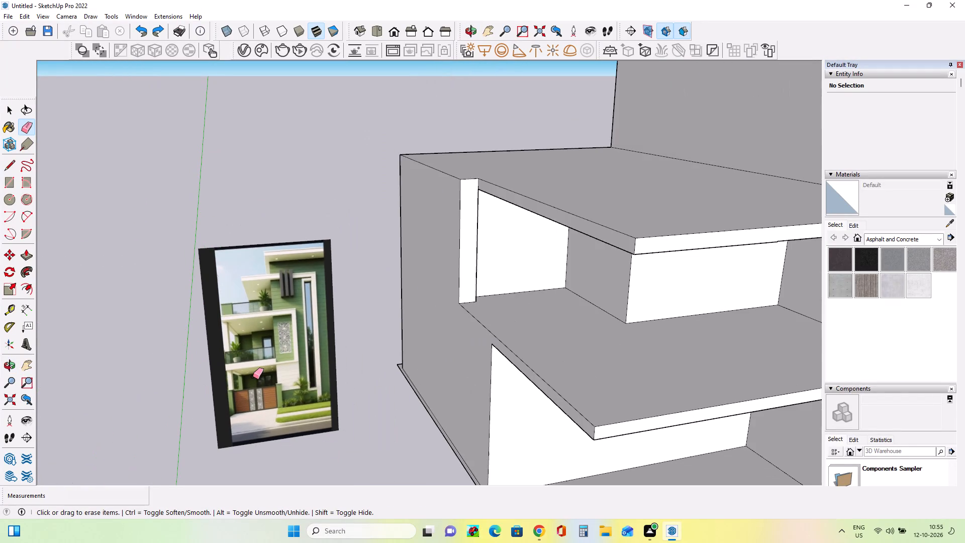
pyautogui.scroll(5, 183, 379)
pyautogui.scroll(10, 231, 365)
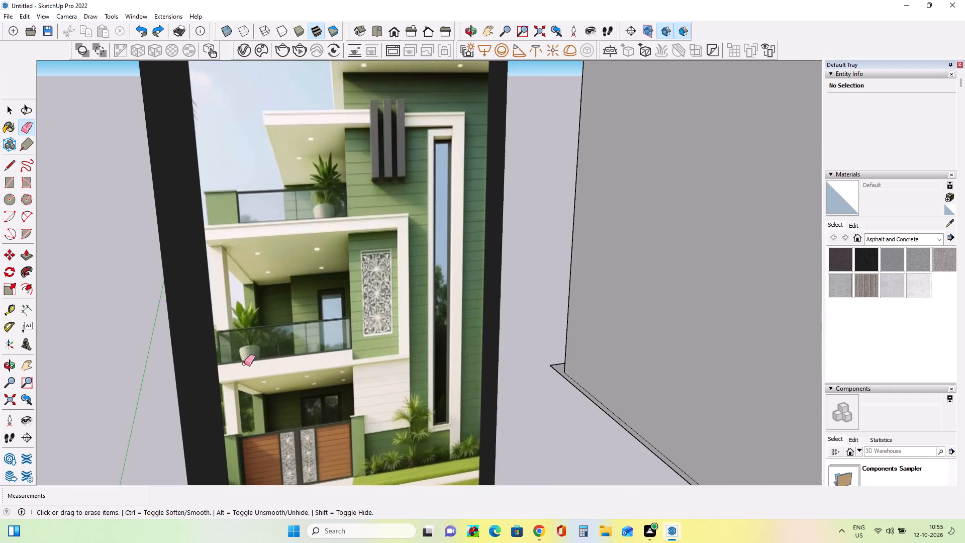
# Compare the whole house model with the reference image, focusing on the ground-floor porch and its outer side.
pyautogui.scroll(-16, 244, 364)
pyautogui.scroll(1, 244, 364)
pyautogui.scroll(-2, 244, 364)
pyautogui.moveTo(538, 428); pyautogui.dragTo(534, 427, button='middle')
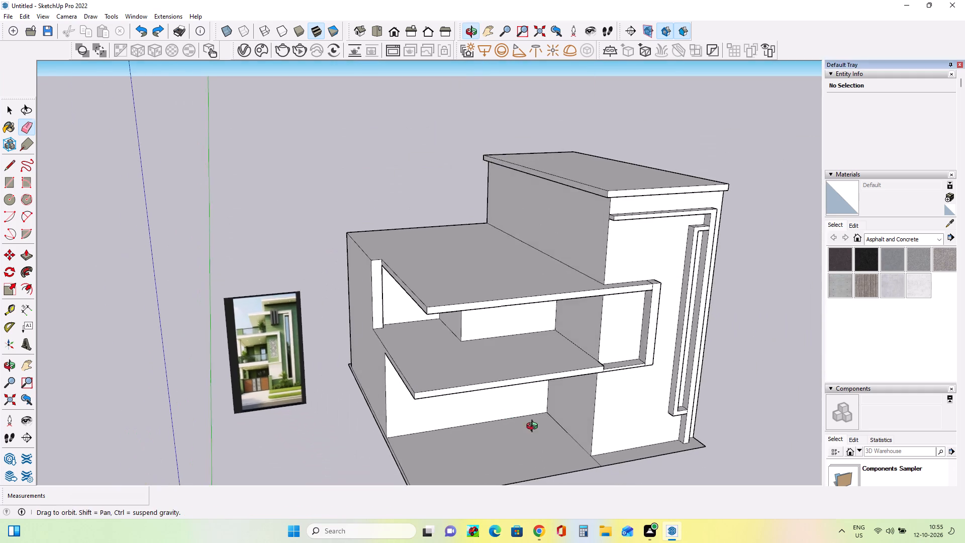
pyautogui.moveTo(534, 427); pyautogui.dragTo(440, 364, button='middle')
pyautogui.scroll(-5, 439, 365)
pyautogui.moveTo(445, 382); pyautogui.dragTo(462, 427, button='middle')
pyautogui.scroll(2, 425, 434)
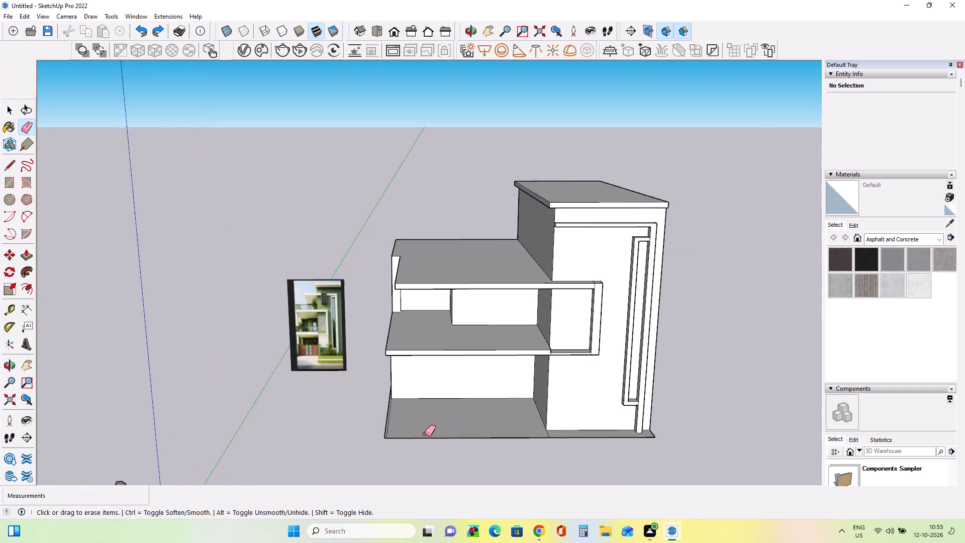
pyautogui.scroll(3, 425, 434)
pyautogui.scroll(4, 368, 417)
pyautogui.scroll(-4, 368, 417)
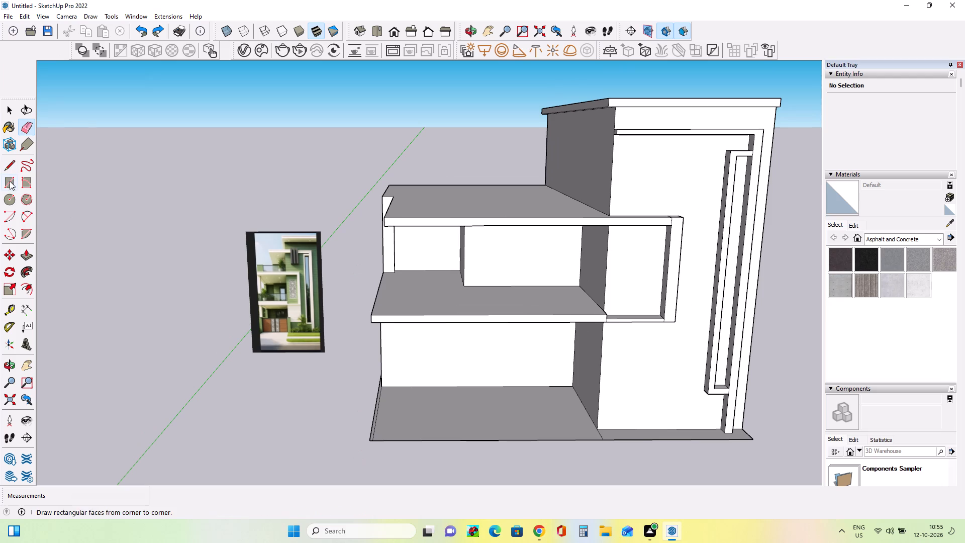
pyautogui.click(10, 181)
pyautogui.scroll(7, 270, 302)
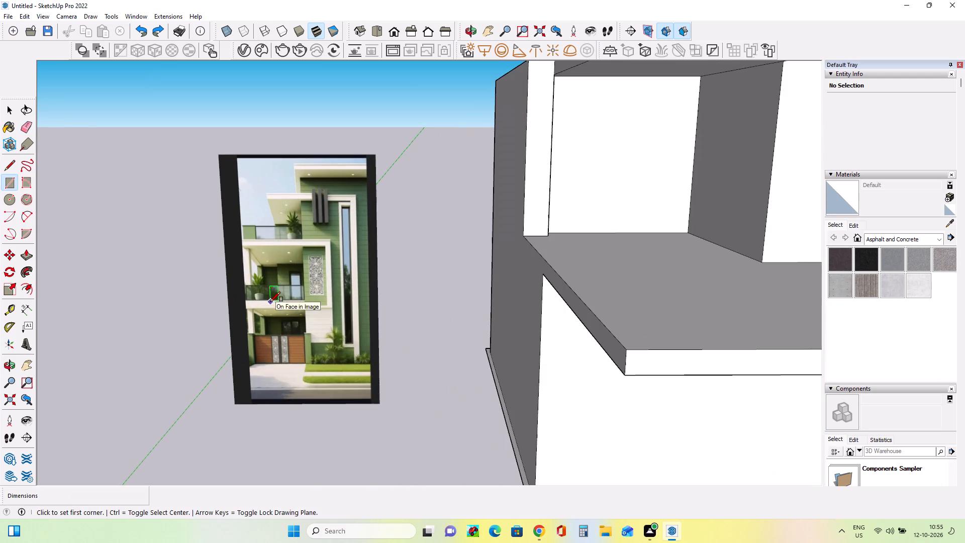
pyautogui.scroll(-8, 321, 339)
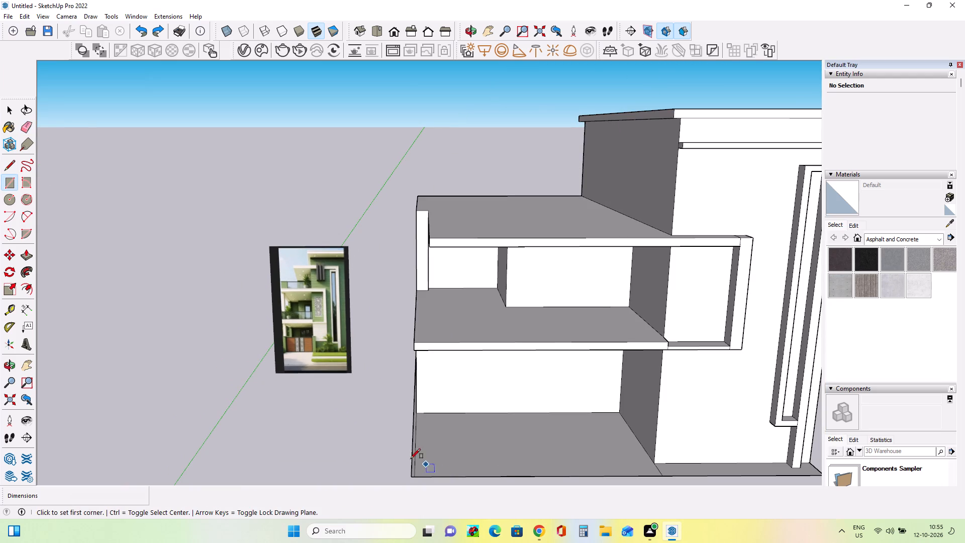
pyautogui.scroll(3, 324, 370)
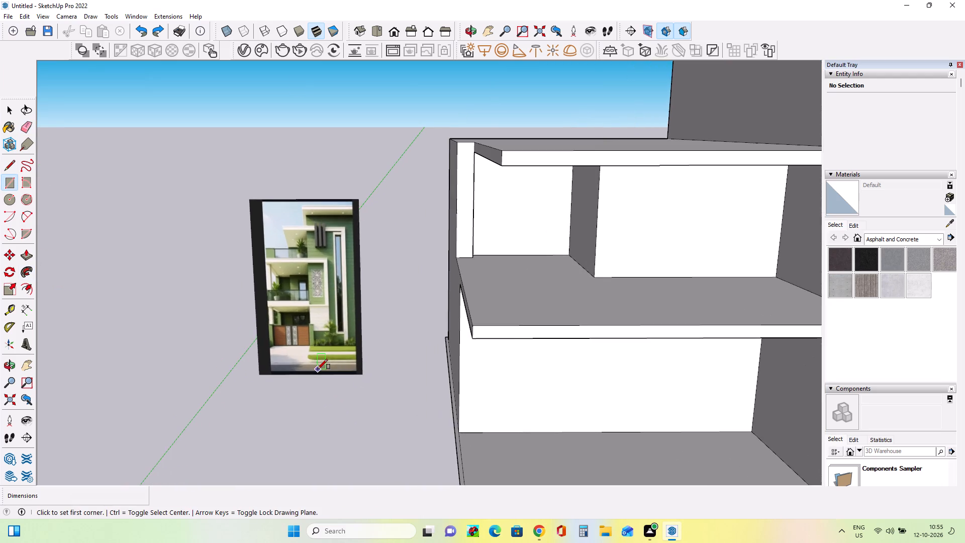
pyautogui.scroll(-2, 317, 369)
pyautogui.scroll(1, 317, 369)
pyautogui.scroll(-6, 317, 369)
# Push/Pull the narrow floor strip along the porch's outer side up about 3' 9 15/16" as a low boundary wall.
pyautogui.click(26, 255)
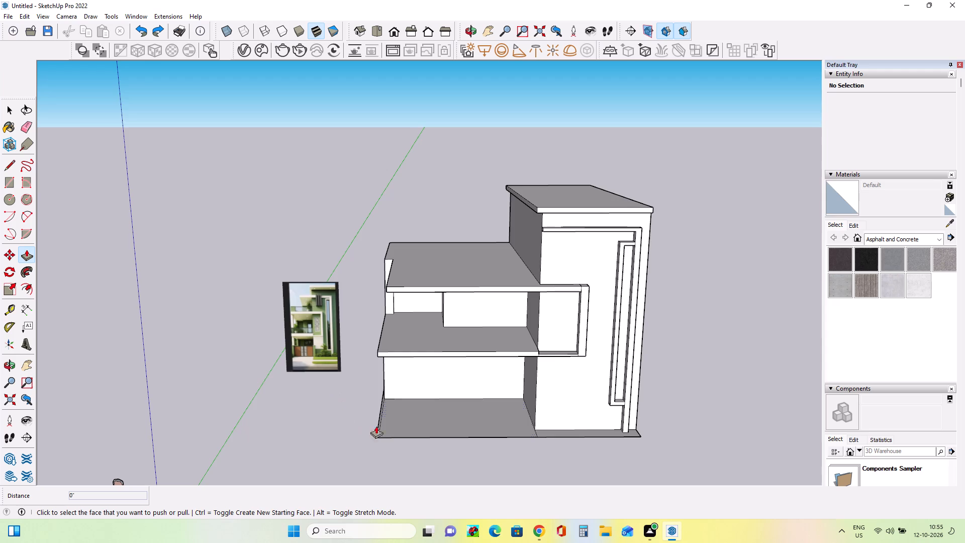
pyautogui.scroll(10, 391, 426)
pyautogui.click(372, 425)
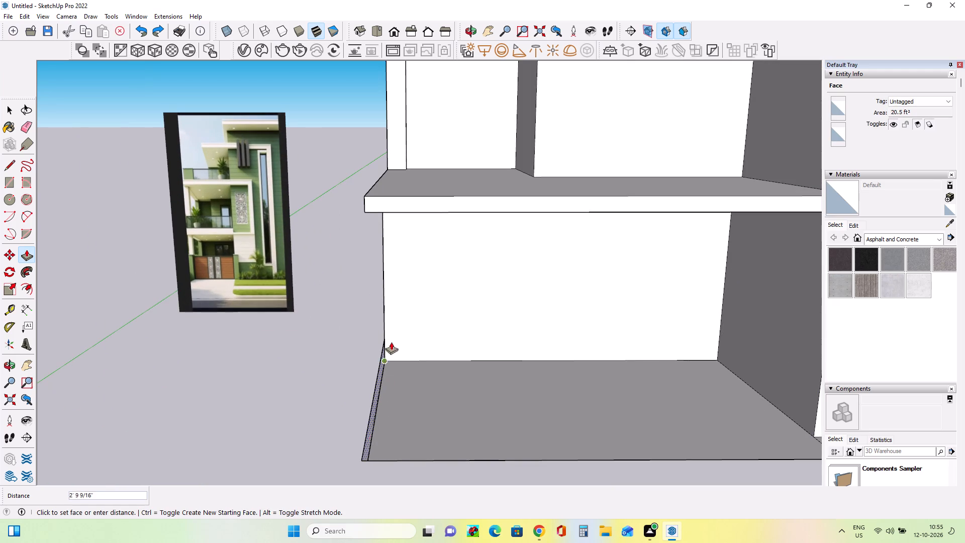
pyautogui.click(380, 315)
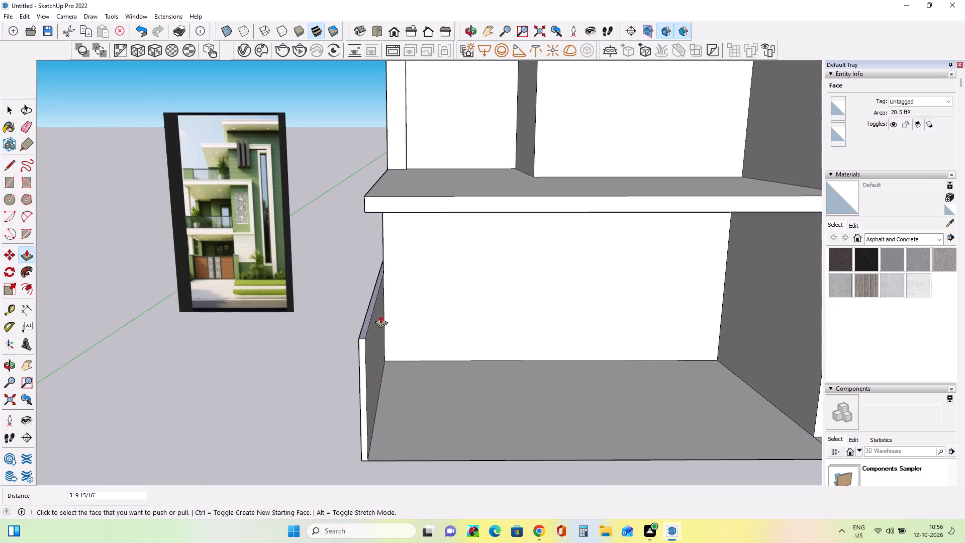
# Compare the porch and its low boundary wall with the reference image's gate, posts and porch pillars from several angles.
pyautogui.scroll(12, 159, 273)
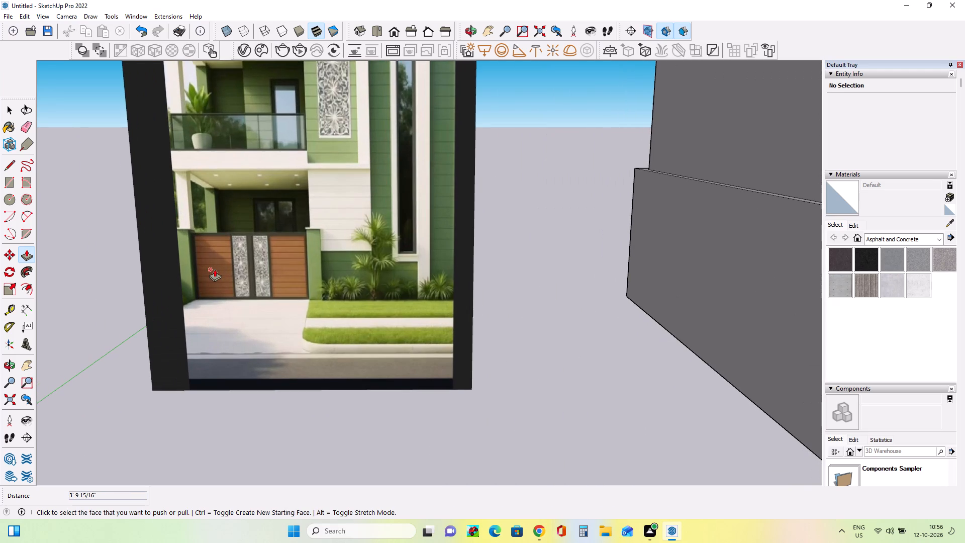
pyautogui.scroll(-3, 215, 269)
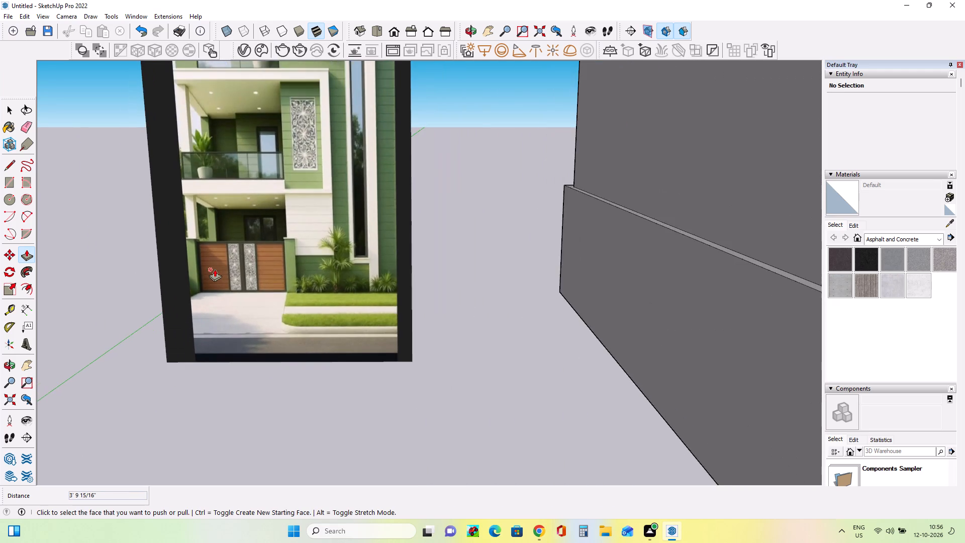
pyautogui.scroll(-5, 215, 269)
pyautogui.scroll(-3, 295, 267)
pyautogui.scroll(1, 295, 267)
pyautogui.scroll(-4, 295, 267)
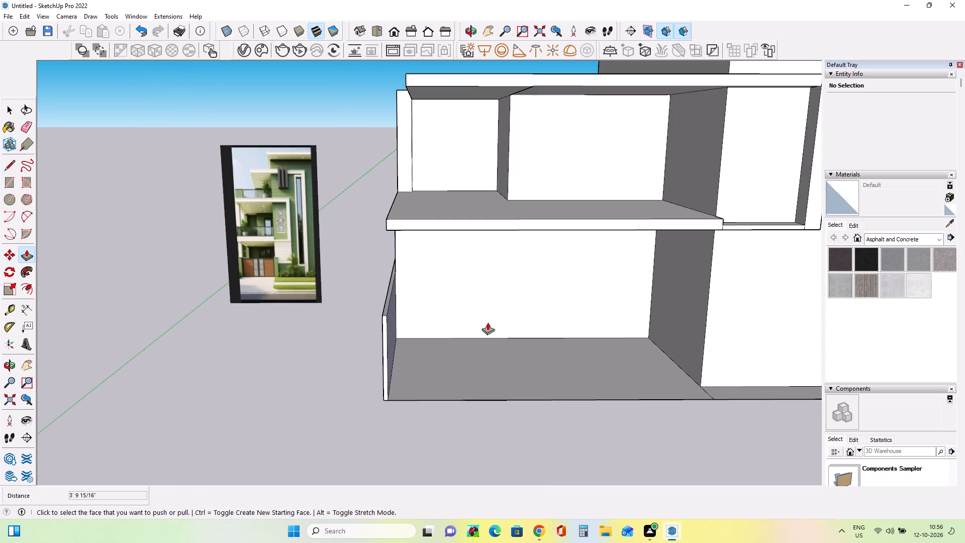
pyautogui.moveTo(487, 328); pyautogui.dragTo(469, 368, button='middle')
pyautogui.scroll(4, 395, 307)
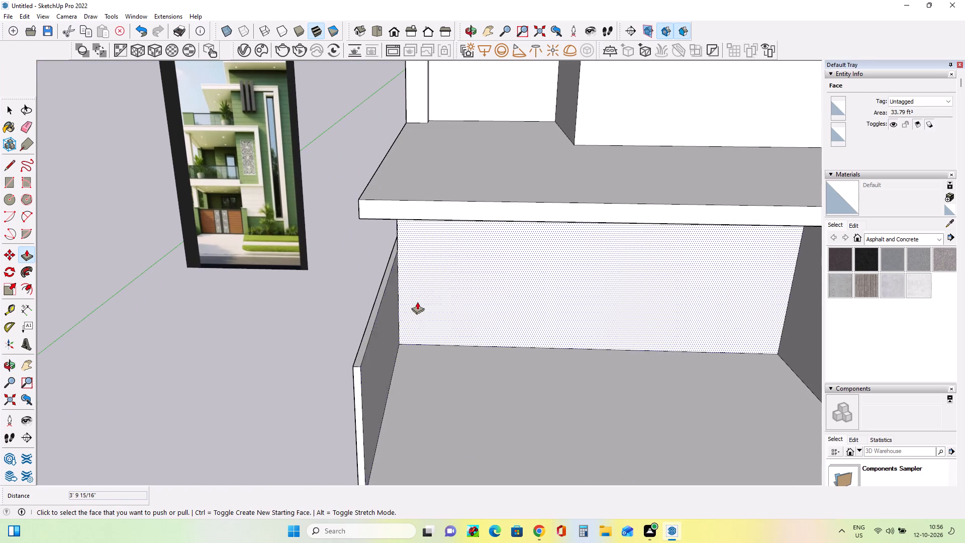
pyautogui.moveTo(418, 302); pyautogui.dragTo(432, 212, button='middle')
pyautogui.scroll(-7, 432, 212)
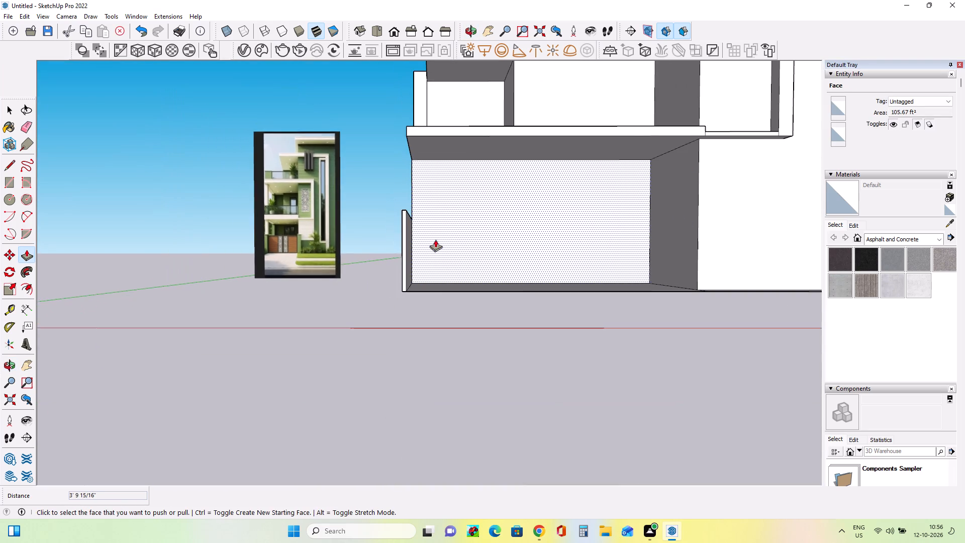
pyautogui.moveTo(455, 254); pyautogui.dragTo(567, 346, button='middle')
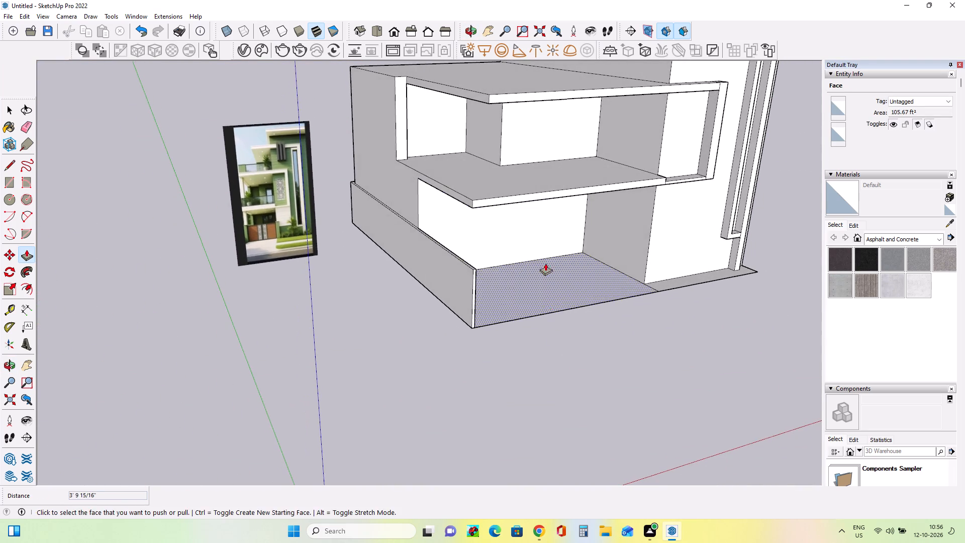
pyautogui.moveTo(545, 263); pyautogui.dragTo(376, 295, button='middle')
pyautogui.scroll(6, 331, 202)
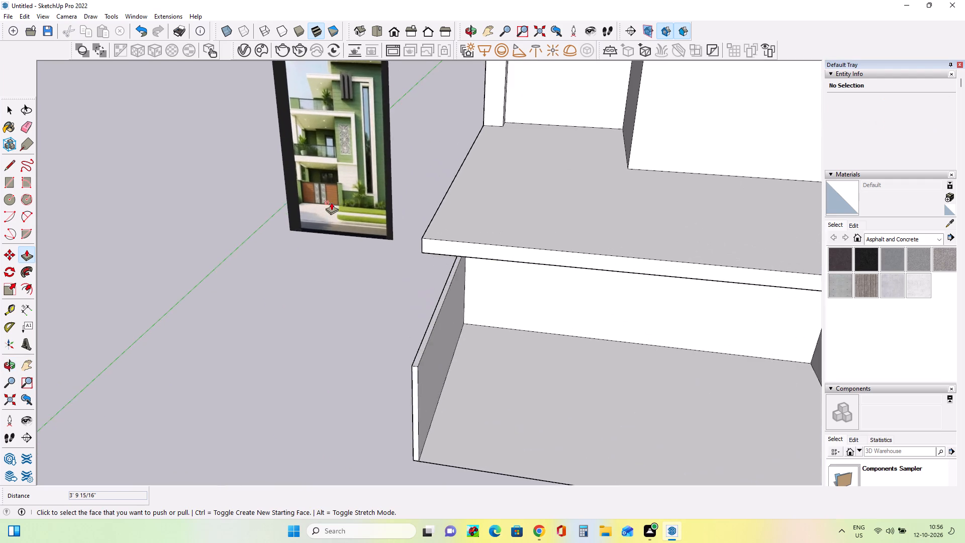
pyautogui.scroll(8, 331, 202)
pyautogui.scroll(-9, 331, 202)
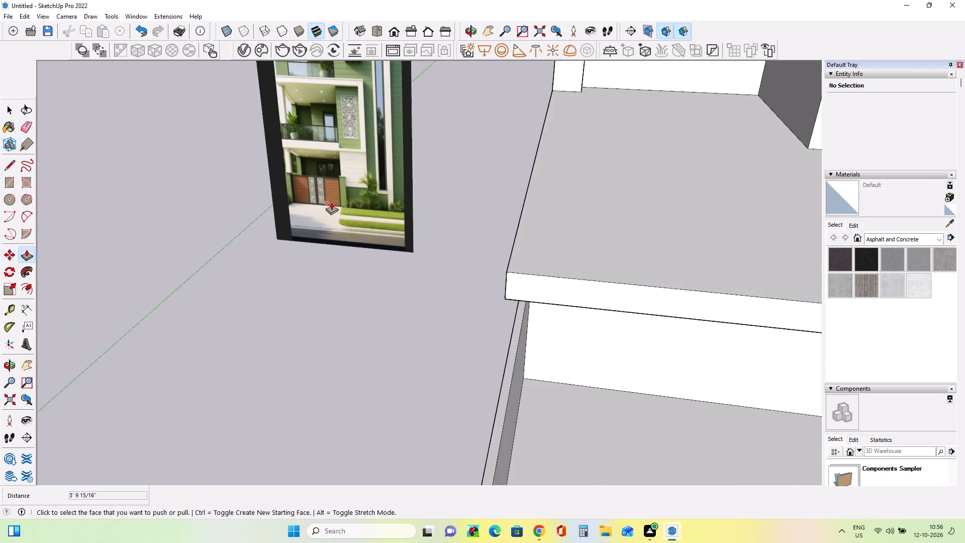
pyautogui.scroll(-5, 331, 202)
pyautogui.moveTo(525, 278); pyautogui.dragTo(553, 266, button='middle')
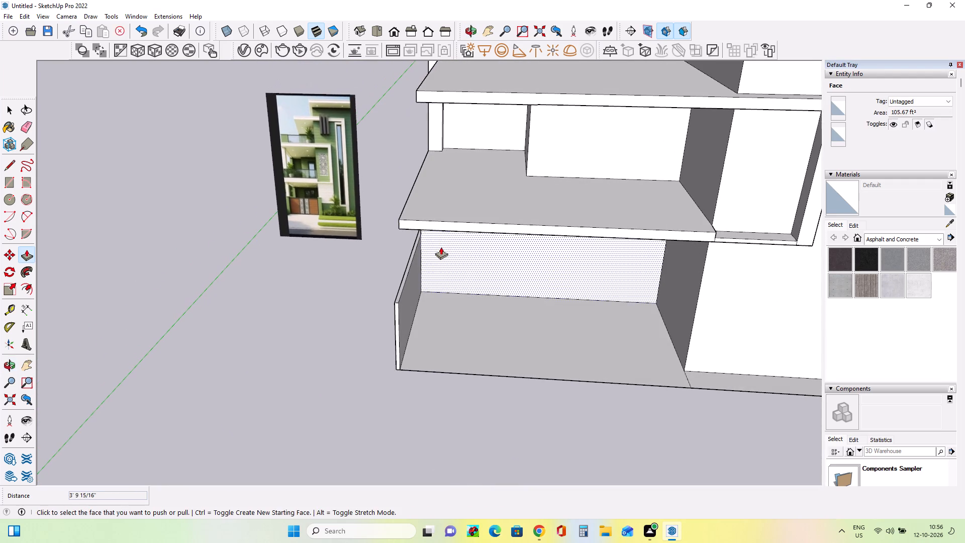
pyautogui.moveTo(441, 247); pyautogui.dragTo(456, 241, button='middle')
pyautogui.scroll(18, 282, 196)
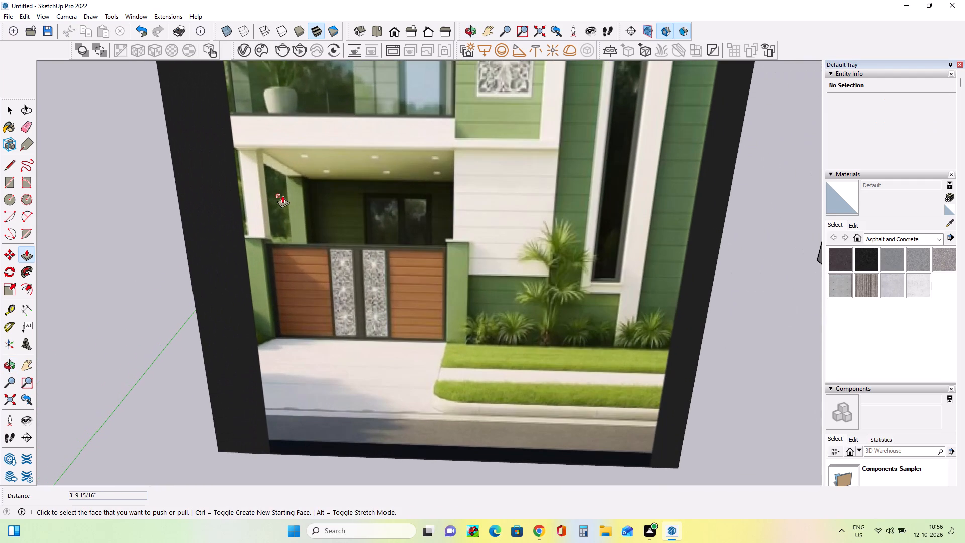
pyautogui.scroll(-6, 282, 195)
pyautogui.scroll(1, 282, 195)
pyautogui.scroll(-15, 282, 195)
pyautogui.moveTo(552, 306); pyautogui.dragTo(487, 311, button='middle')
# Draw a rectangular pillar base about 1' 1" by 11 11/16" on the porch floor where the boundary wall meets the back wall.
pyautogui.click(9, 185)
pyautogui.scroll(4, 451, 281)
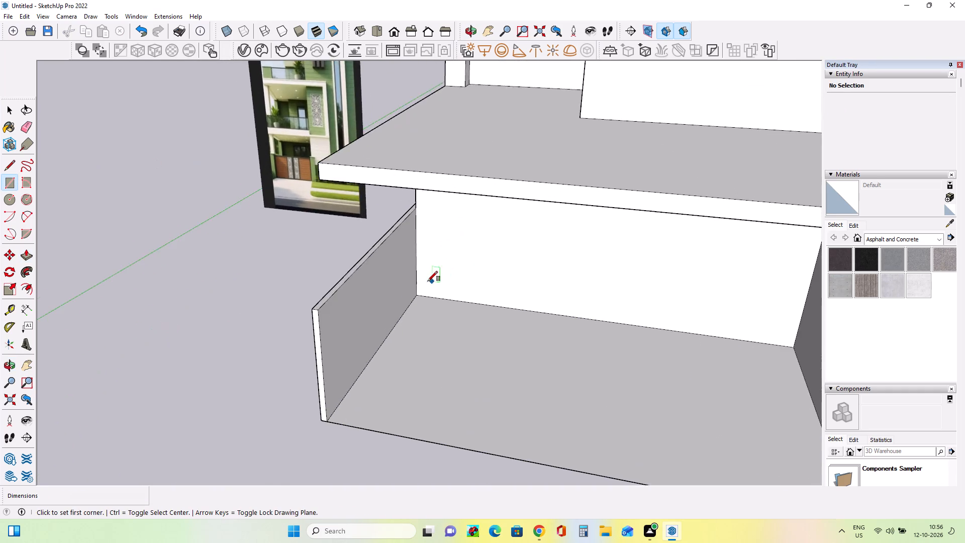
pyautogui.scroll(3, 428, 281)
pyautogui.click(415, 301)
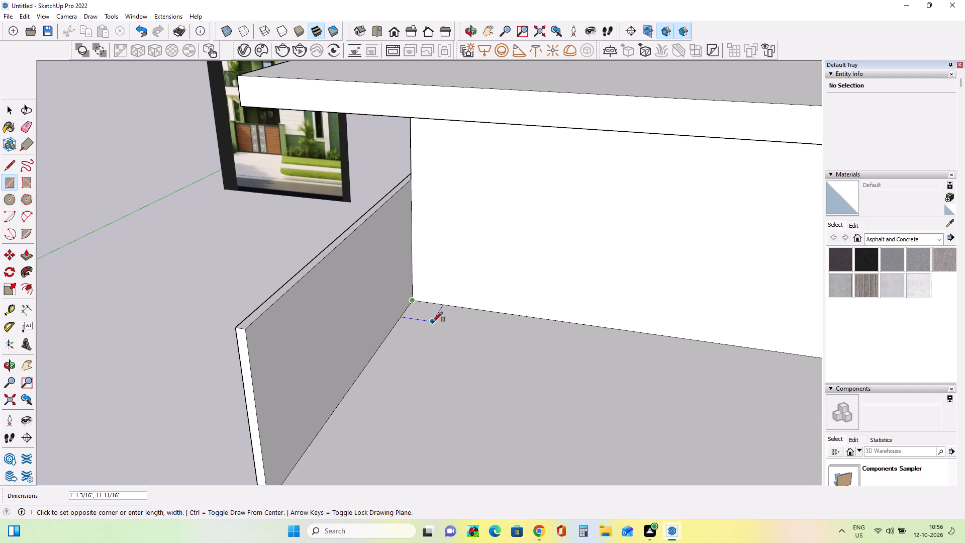
pyautogui.click(433, 322)
# Examine the reference image's gate, side post and front porch pillar up close to judge the front pillar's position.
pyautogui.moveTo(390, 356); pyautogui.dragTo(414, 326, button='middle')
pyautogui.scroll(-4, 414, 326)
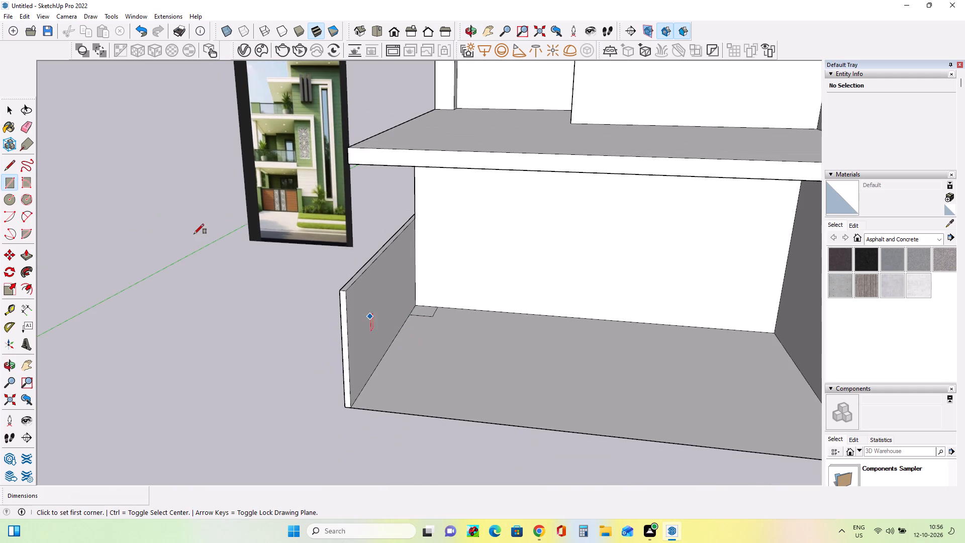
pyautogui.scroll(10, 241, 218)
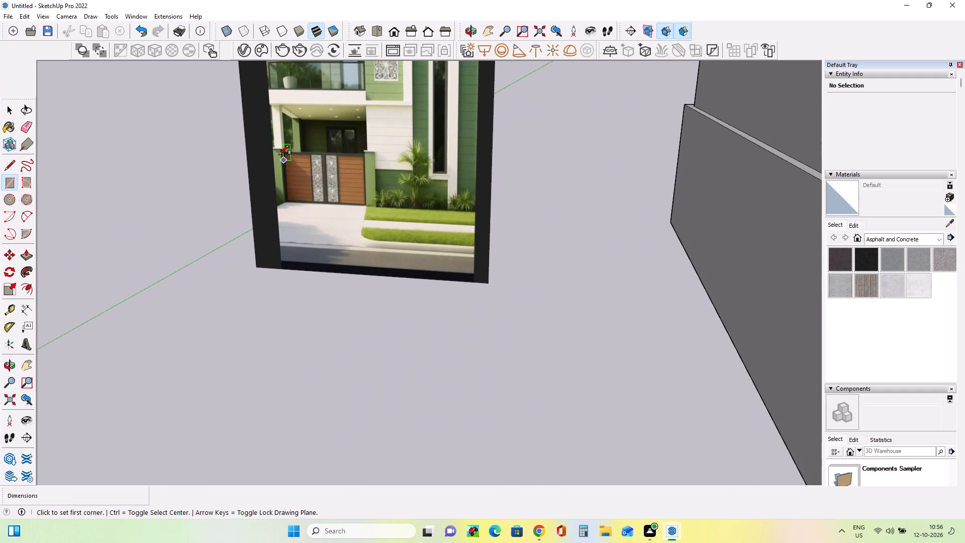
pyautogui.scroll(9, 279, 155)
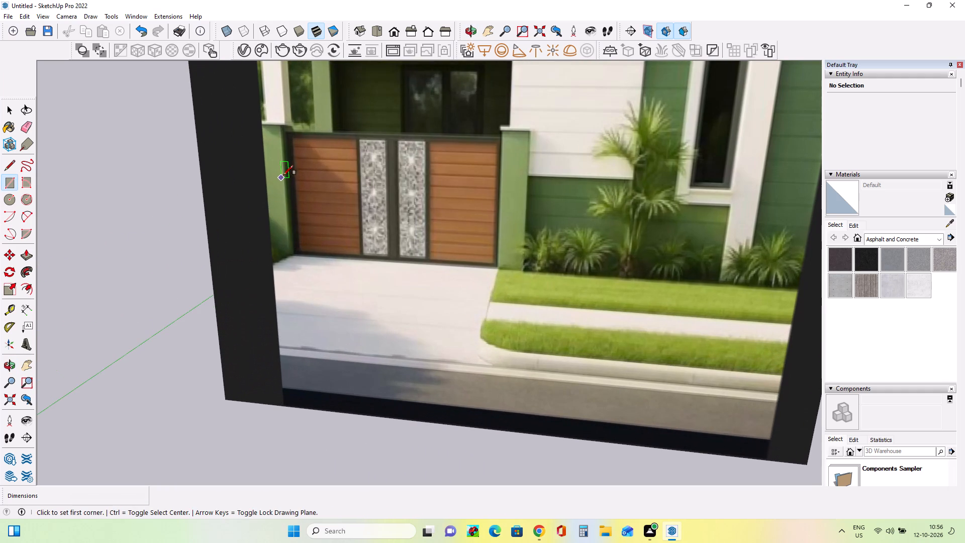
pyautogui.moveTo(285, 172); pyautogui.dragTo(269, 175, button='middle')
pyautogui.scroll(-5, 269, 175)
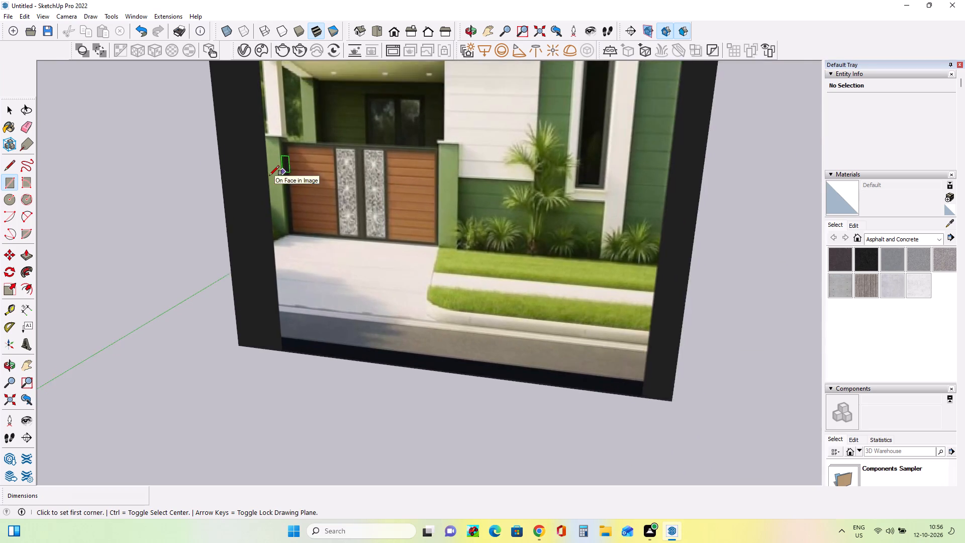
pyautogui.scroll(-17, 269, 175)
# Draw a front pillar base about 1' 4" by 11 11/16" beside the boundary wall, using a guide strip to match the rear base's width, and erase the strip's leftover edge.
pyautogui.moveTo(425, 256); pyautogui.dragTo(375, 305, button='middle')
pyautogui.scroll(5, 311, 306)
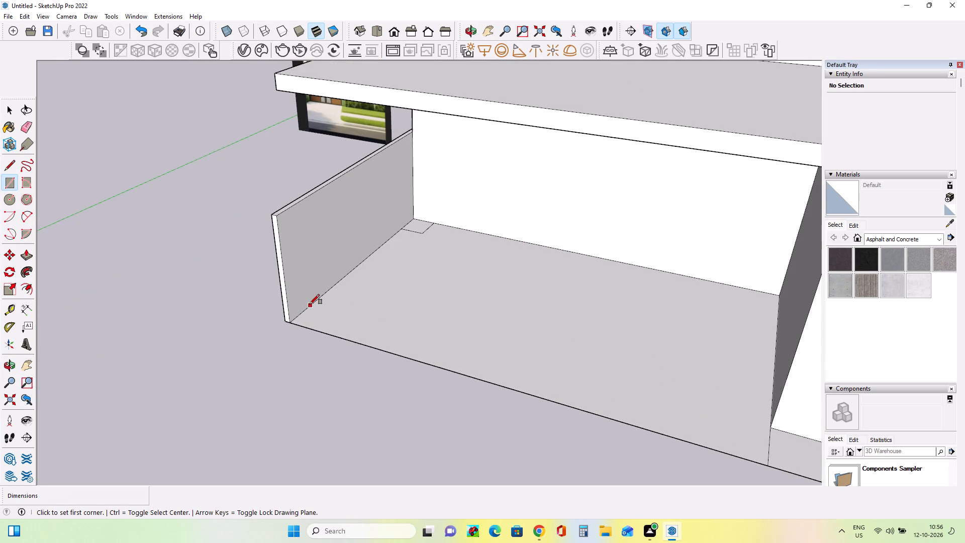
pyautogui.click(312, 303)
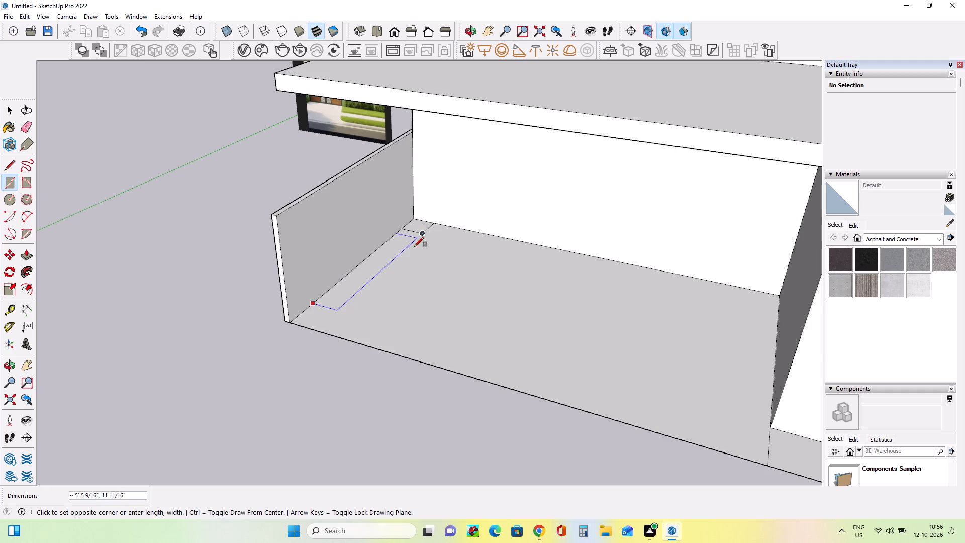
pyautogui.click(421, 235)
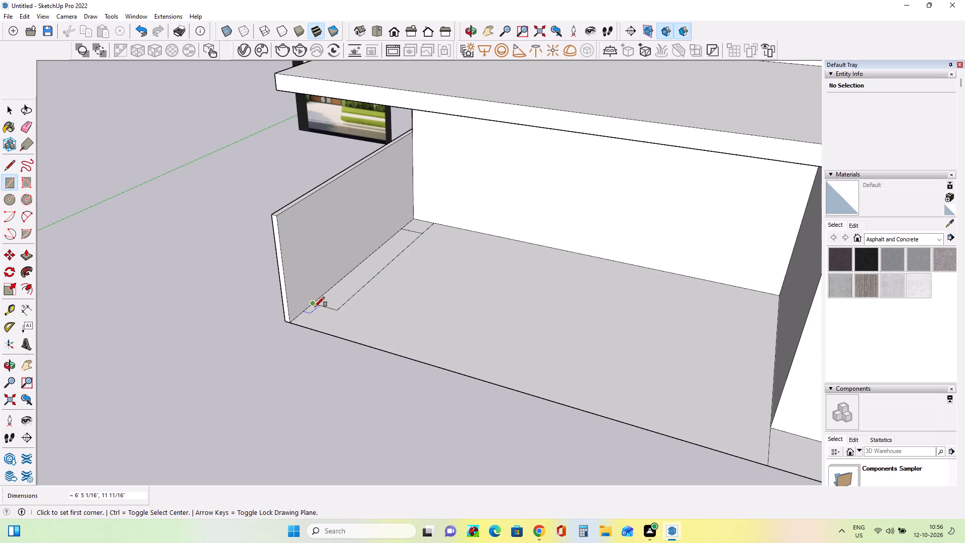
pyautogui.click(316, 304)
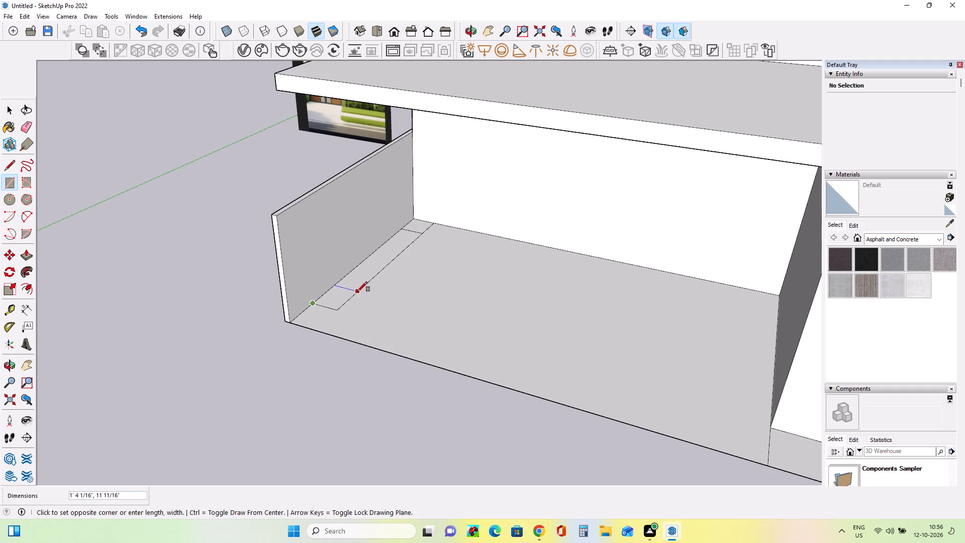
pyautogui.click(357, 292)
pyautogui.click(23, 122)
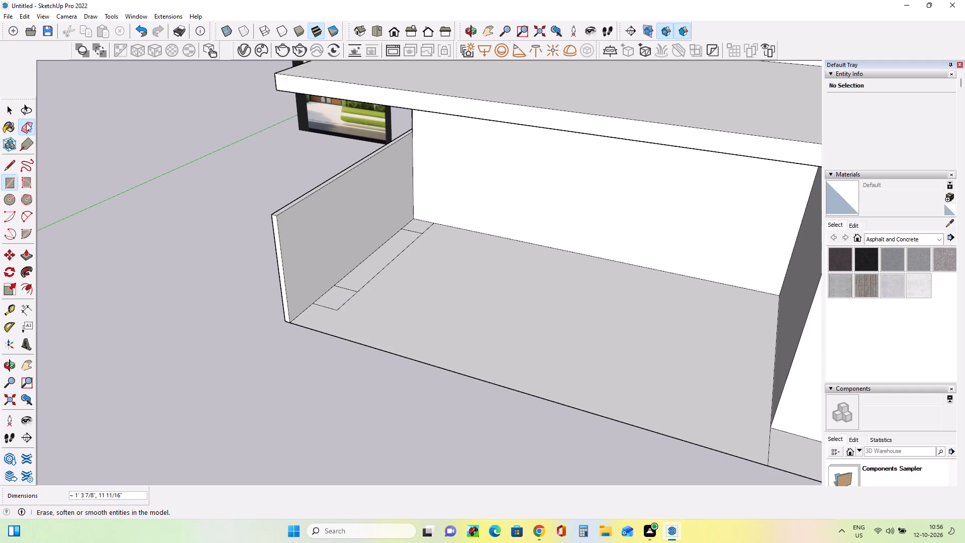
pyautogui.moveTo(384, 266); pyautogui.dragTo(419, 288)
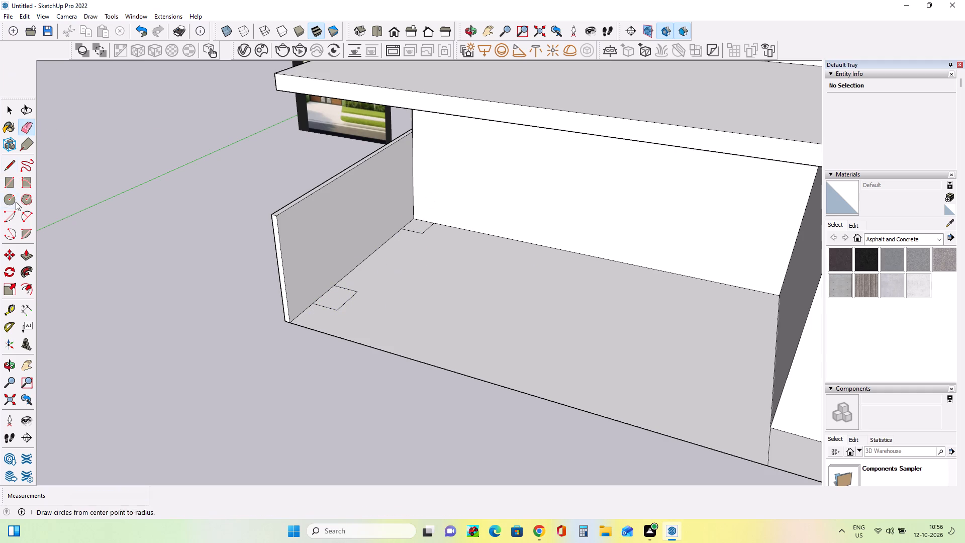
# Push/Pull the front pillar base up 3' 9 15/16", level with the top of the low boundary wall.
pyautogui.click(27, 255)
pyautogui.click(334, 291)
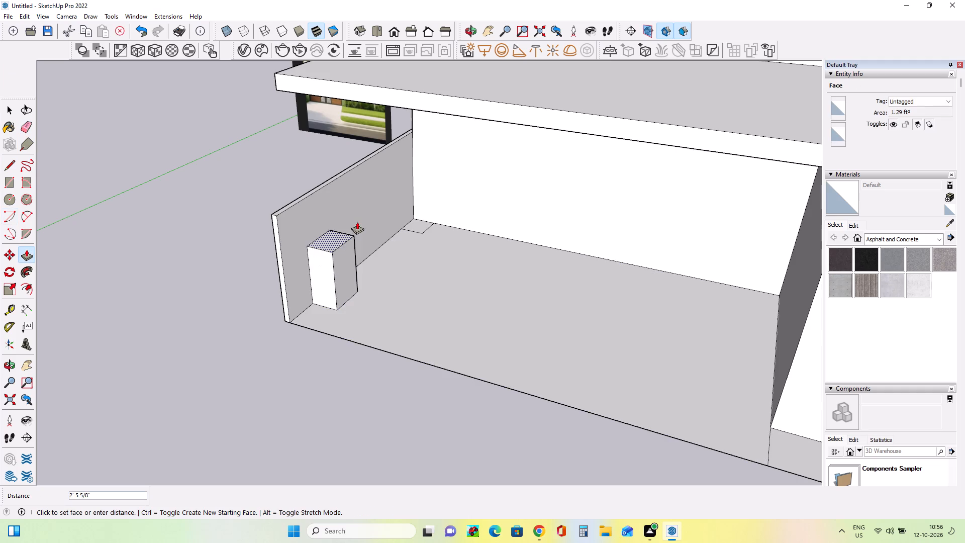
pyautogui.scroll(-10, 357, 220)
pyautogui.click(351, 207)
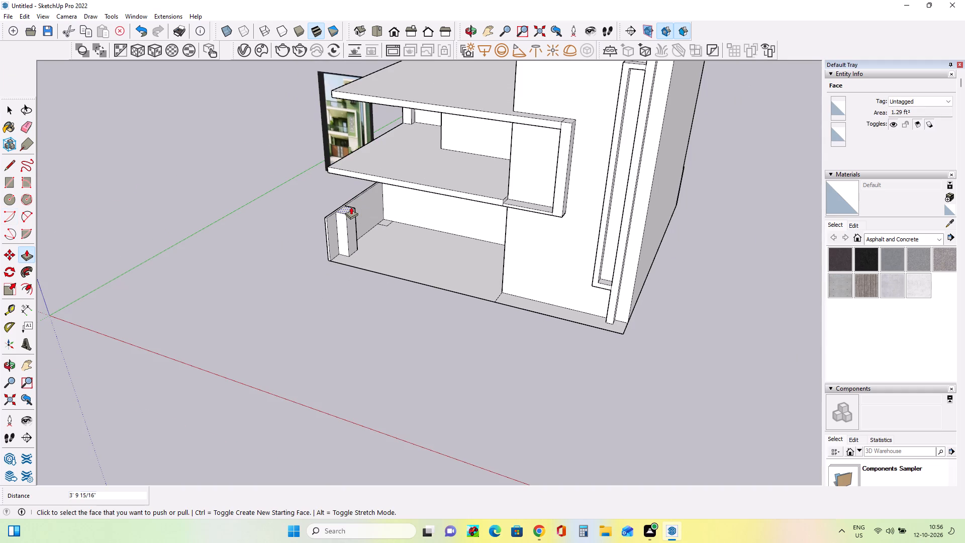
# Pull the front pillar's top up a further 4' 3/8" through the balcony slab and check it from the front.
pyautogui.click(342, 209)
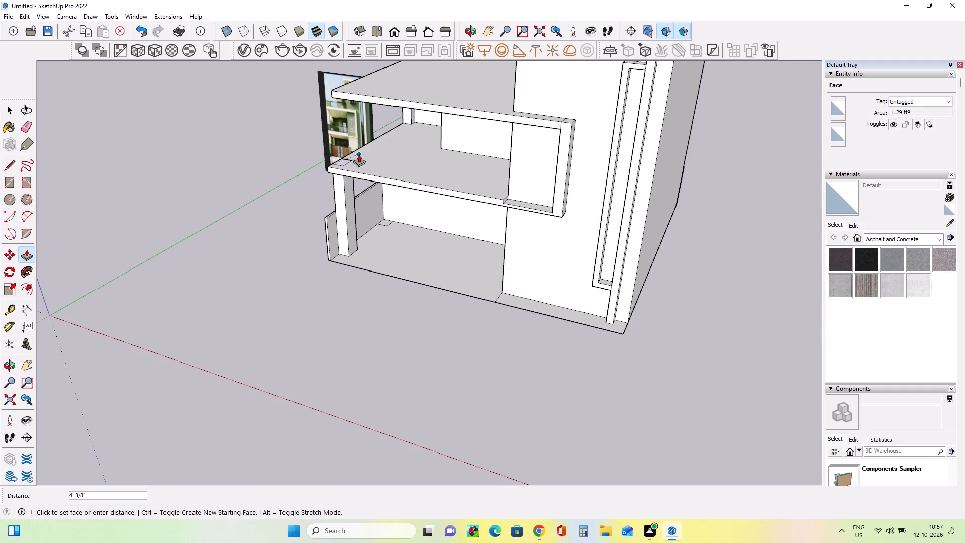
pyautogui.click(359, 154)
pyautogui.moveTo(349, 226); pyautogui.dragTo(500, 255, button='middle')
pyautogui.scroll(8, 315, 164)
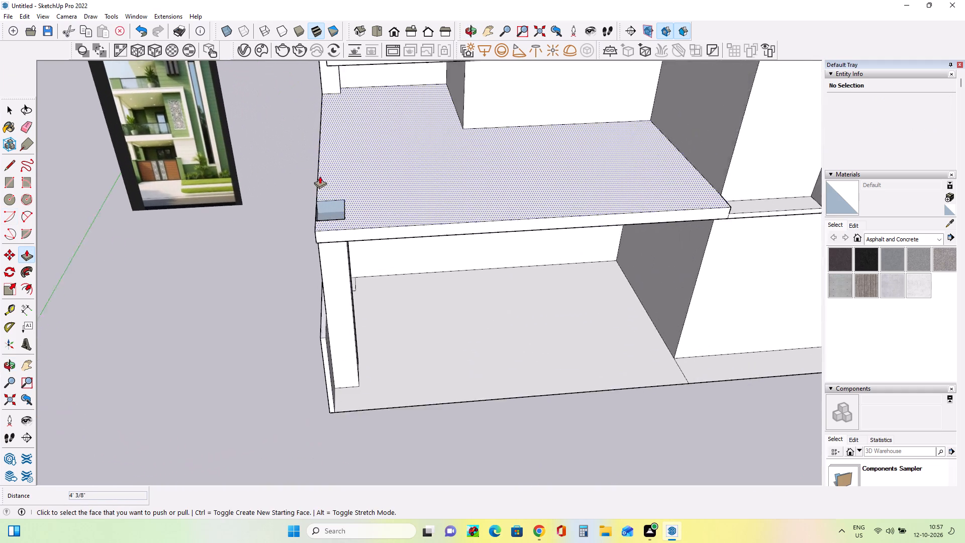
# Close the front pillar's opening in the balcony slab with a matching rectangle and Push/Pull it up 4' 3 9/16".
pyautogui.click(13, 182)
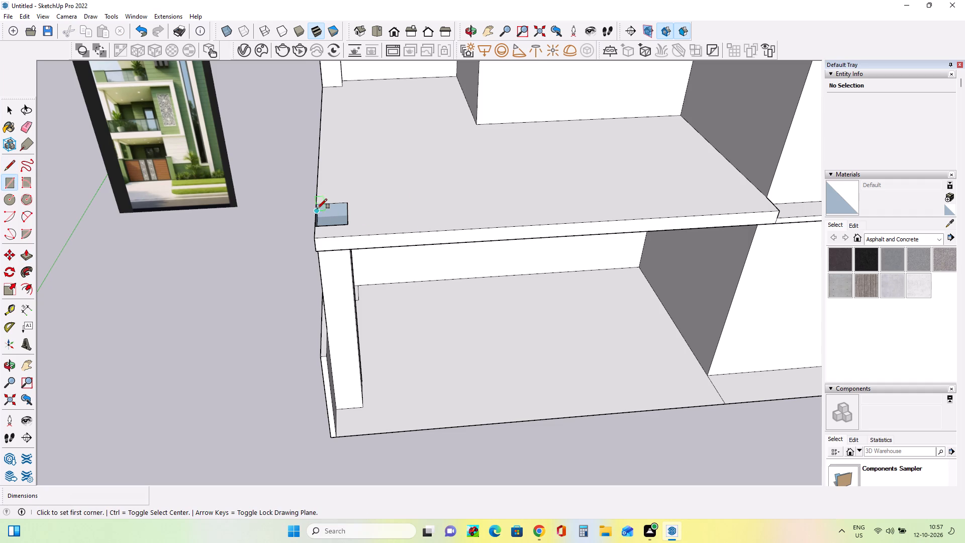
pyautogui.click(317, 205)
pyautogui.click(346, 222)
pyautogui.moveTo(424, 241); pyautogui.dragTo(378, 252, button='middle')
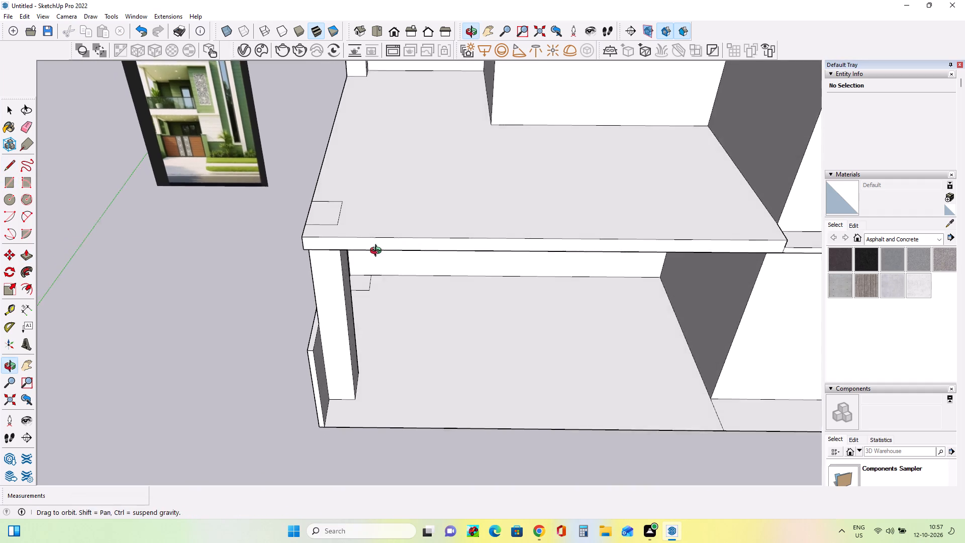
pyautogui.moveTo(378, 252); pyautogui.dragTo(377, 252, button='middle')
pyautogui.click(26, 252)
pyautogui.click(323, 204)
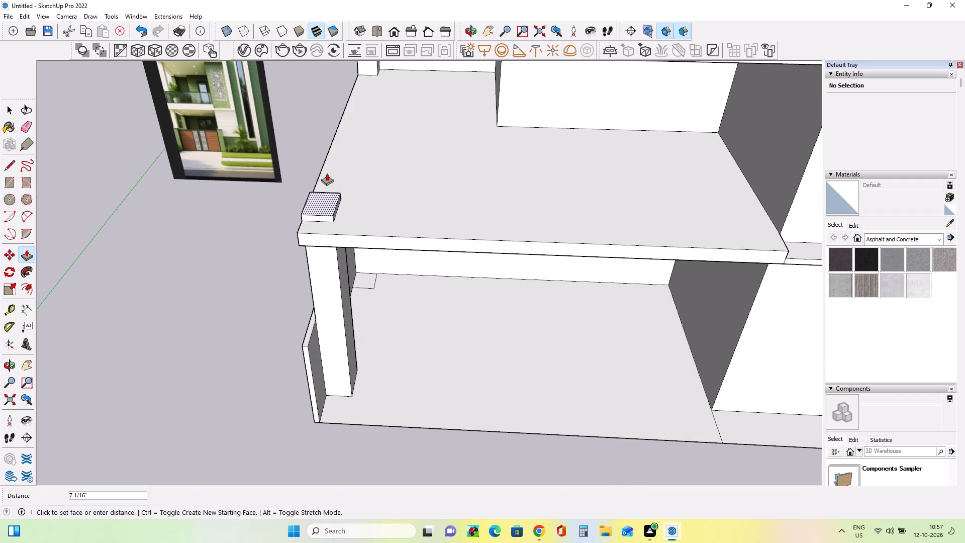
pyautogui.click(324, 71)
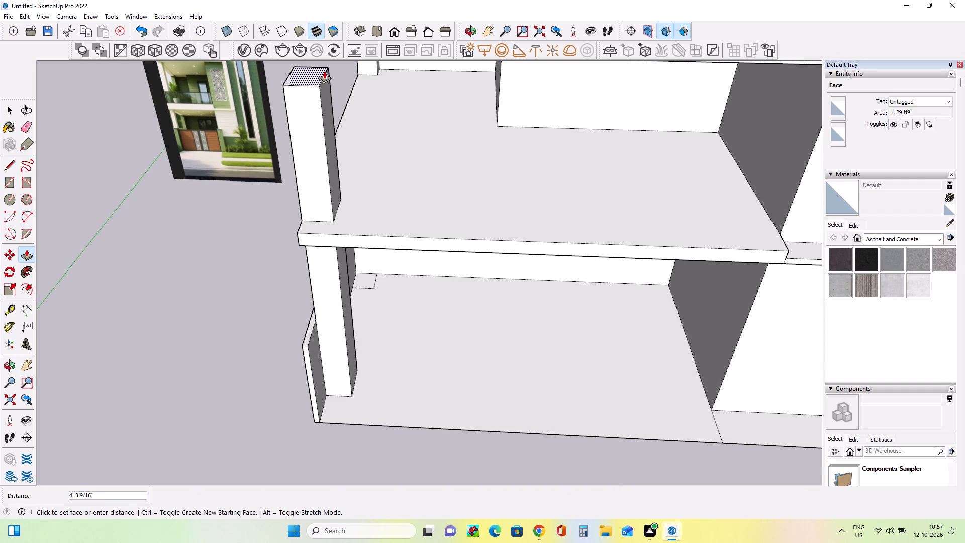
# Pull the upper front pillar's top up a further 1' 7 3/16" to the top of the upper slab.
pyautogui.scroll(1, 355, 181)
pyautogui.moveTo(355, 181); pyautogui.dragTo(374, 156, button='middle')
pyautogui.scroll(-15, 377, 153)
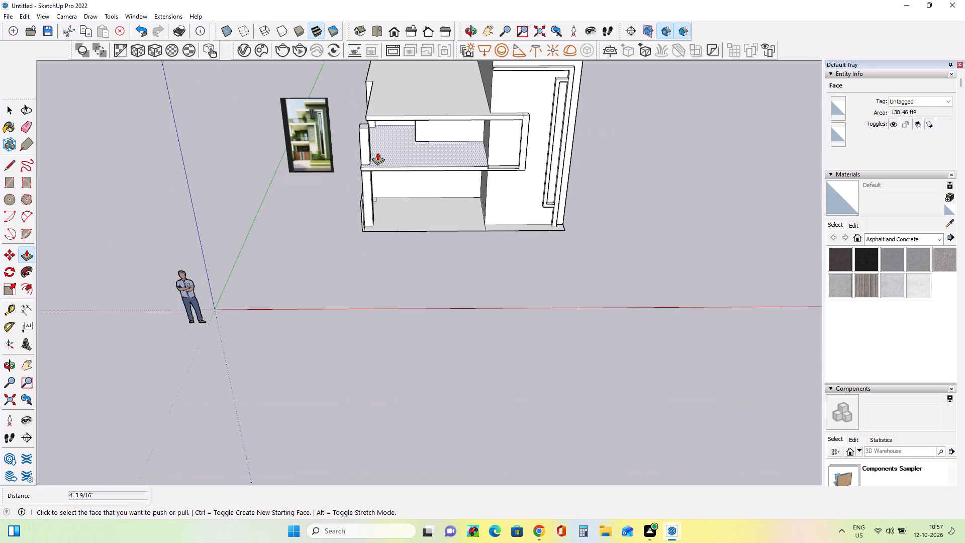
pyautogui.scroll(9, 364, 119)
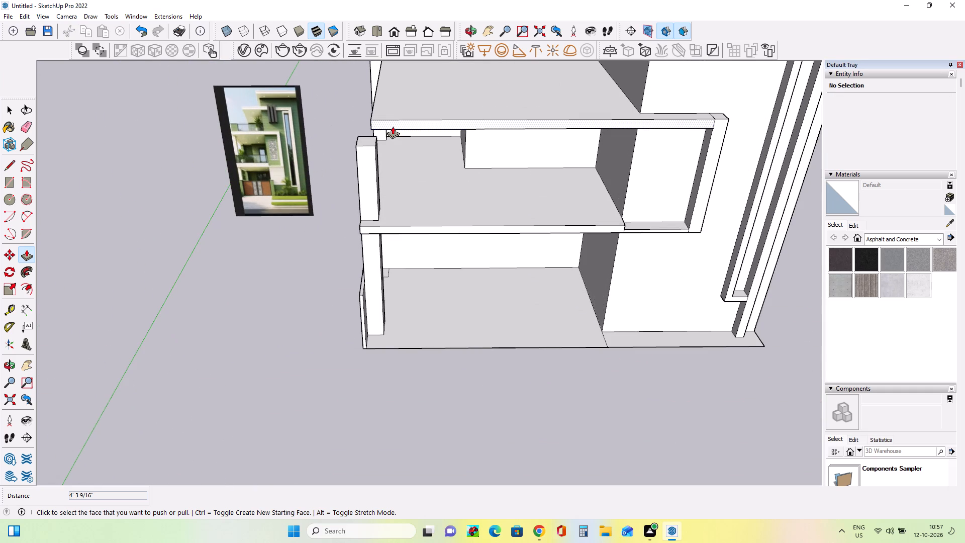
pyautogui.moveTo(393, 126); pyautogui.dragTo(545, 41, button='middle')
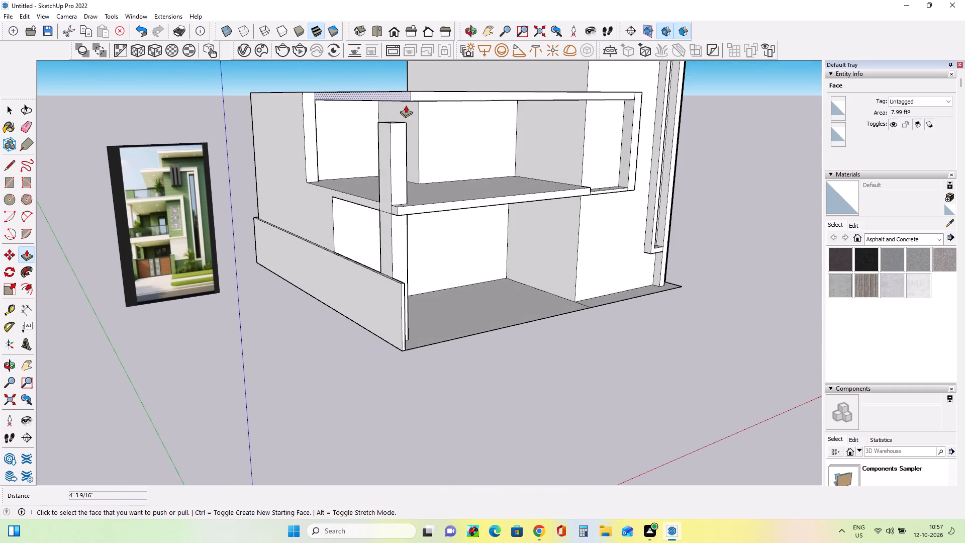
pyautogui.moveTo(429, 109); pyautogui.dragTo(309, 175, button='middle')
pyautogui.click(336, 153)
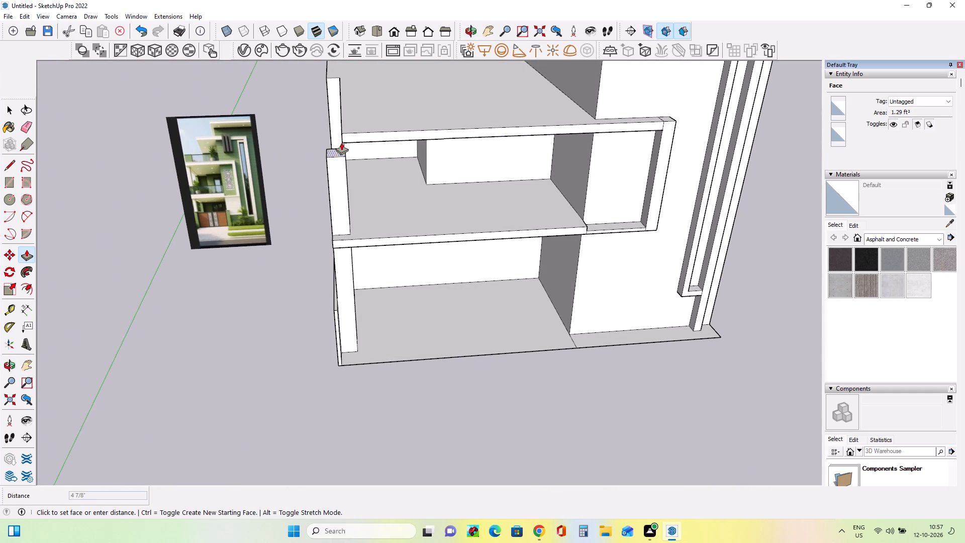
pyautogui.click(352, 129)
# Pull the upper slab's front face forward about 10" past the front pillar.
pyautogui.scroll(7, 335, 136)
pyautogui.moveTo(334, 139); pyautogui.dragTo(344, 141, button='middle')
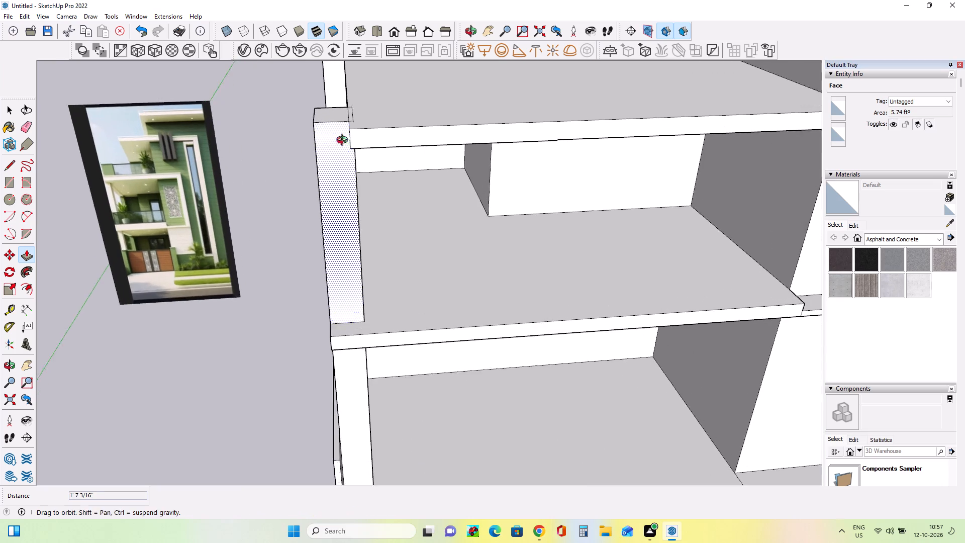
pyautogui.moveTo(344, 141); pyautogui.dragTo(444, 142, button='middle')
pyautogui.click(410, 137)
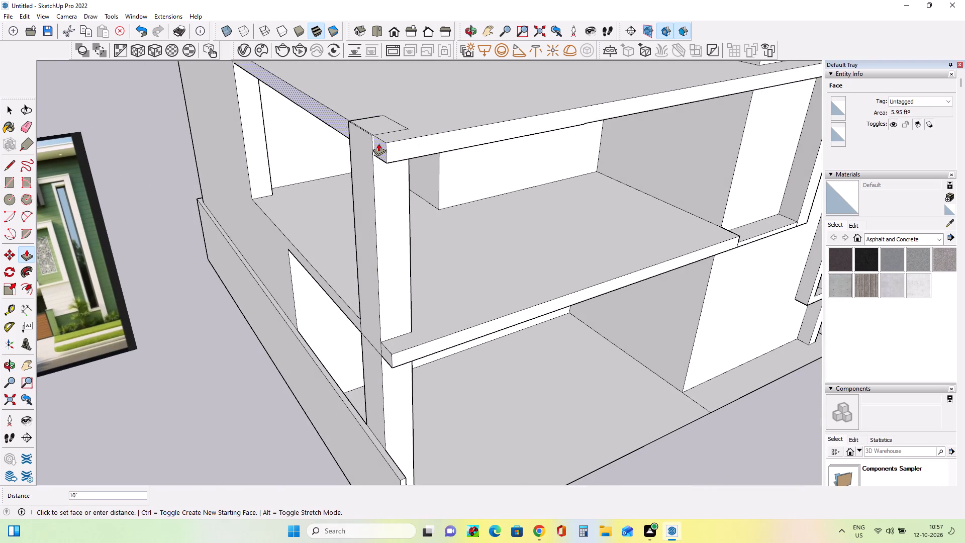
pyautogui.click(370, 158)
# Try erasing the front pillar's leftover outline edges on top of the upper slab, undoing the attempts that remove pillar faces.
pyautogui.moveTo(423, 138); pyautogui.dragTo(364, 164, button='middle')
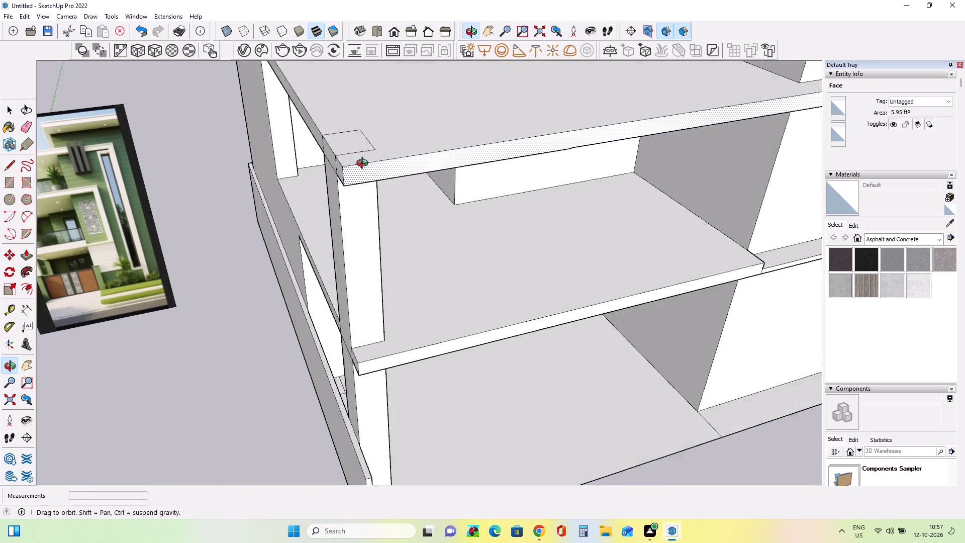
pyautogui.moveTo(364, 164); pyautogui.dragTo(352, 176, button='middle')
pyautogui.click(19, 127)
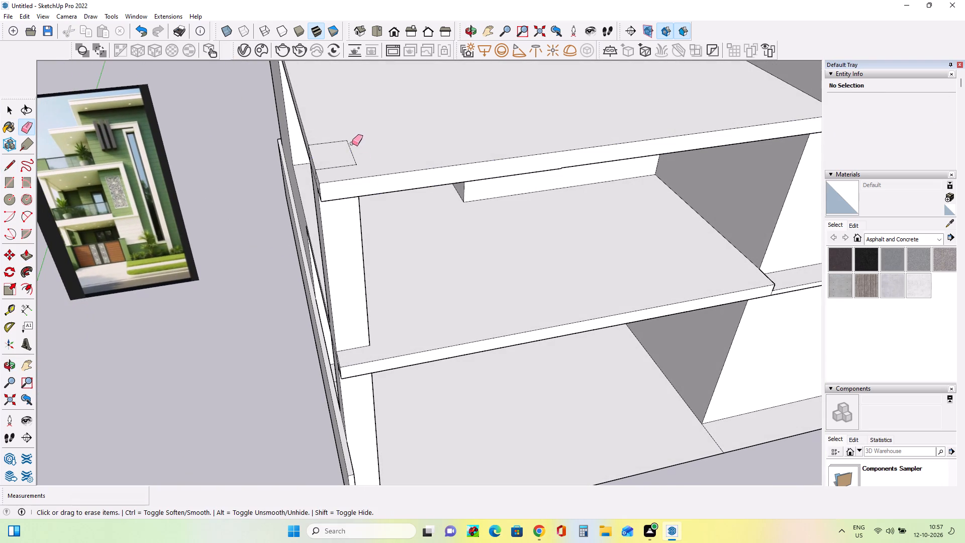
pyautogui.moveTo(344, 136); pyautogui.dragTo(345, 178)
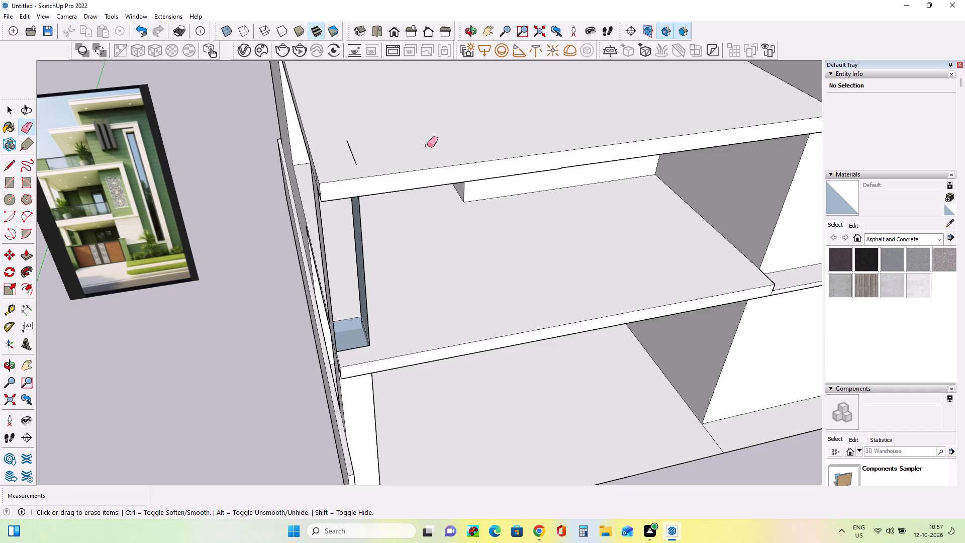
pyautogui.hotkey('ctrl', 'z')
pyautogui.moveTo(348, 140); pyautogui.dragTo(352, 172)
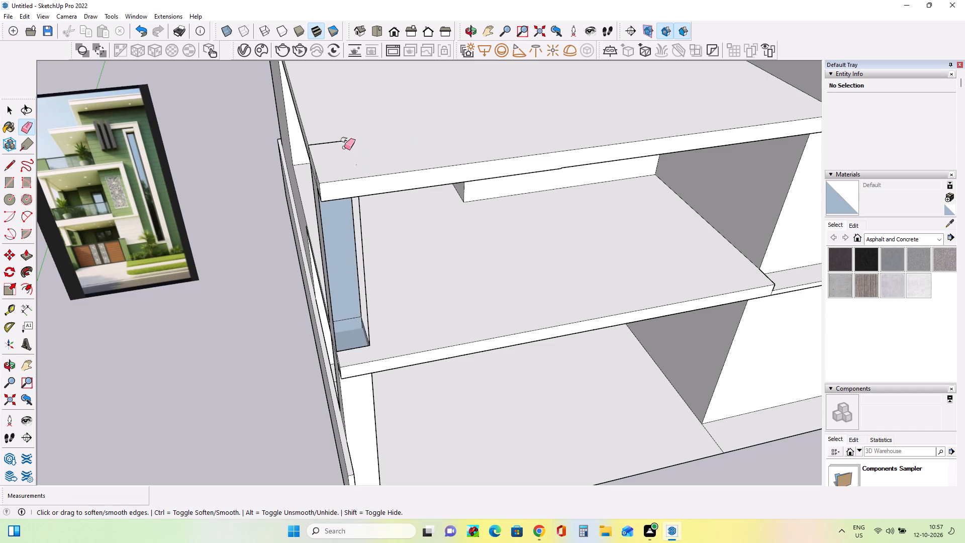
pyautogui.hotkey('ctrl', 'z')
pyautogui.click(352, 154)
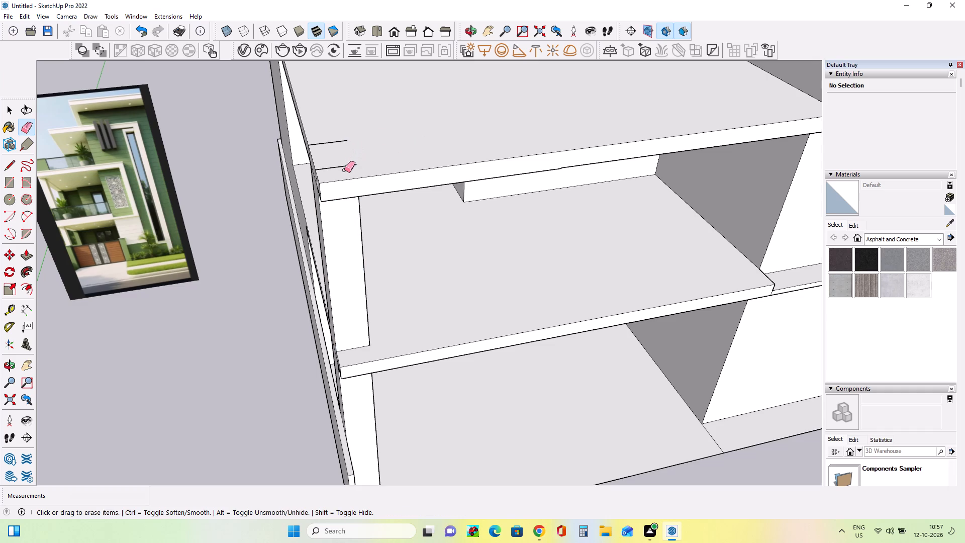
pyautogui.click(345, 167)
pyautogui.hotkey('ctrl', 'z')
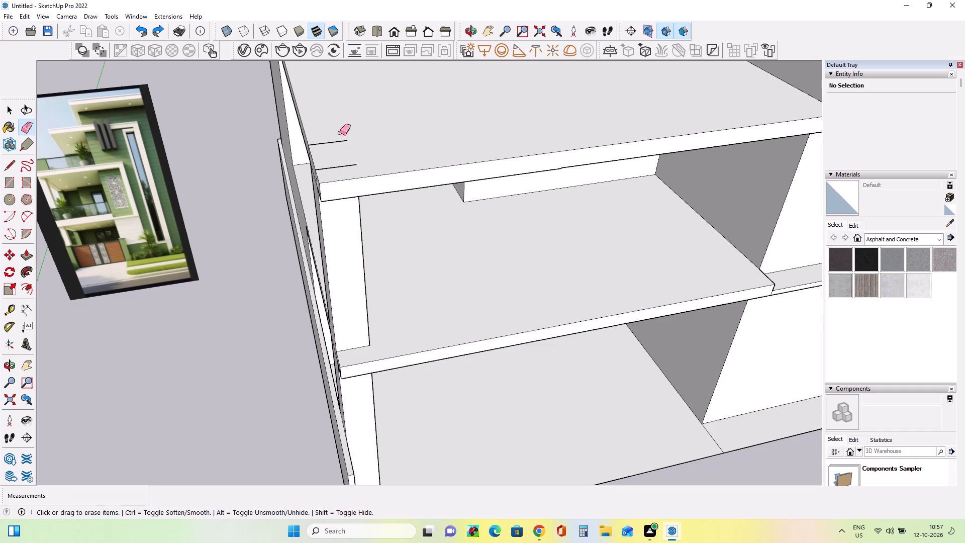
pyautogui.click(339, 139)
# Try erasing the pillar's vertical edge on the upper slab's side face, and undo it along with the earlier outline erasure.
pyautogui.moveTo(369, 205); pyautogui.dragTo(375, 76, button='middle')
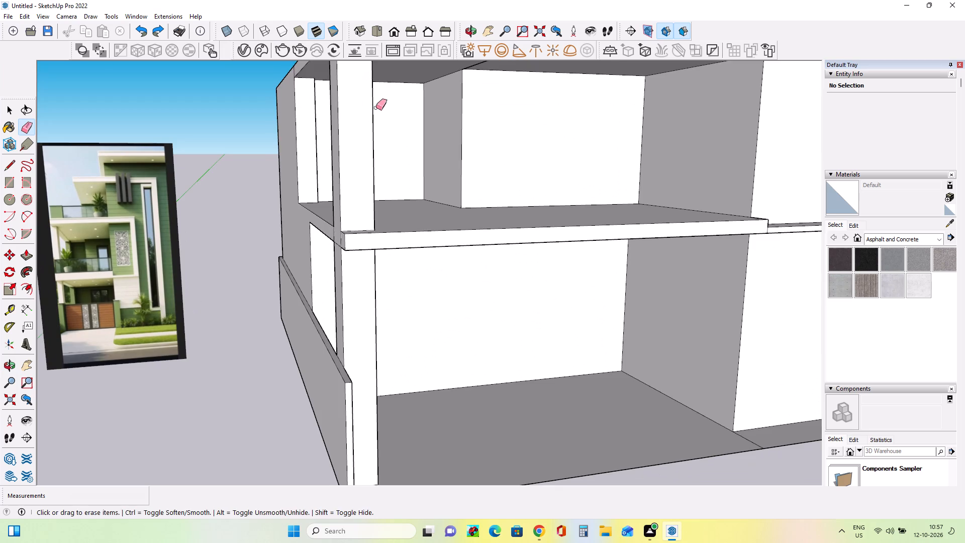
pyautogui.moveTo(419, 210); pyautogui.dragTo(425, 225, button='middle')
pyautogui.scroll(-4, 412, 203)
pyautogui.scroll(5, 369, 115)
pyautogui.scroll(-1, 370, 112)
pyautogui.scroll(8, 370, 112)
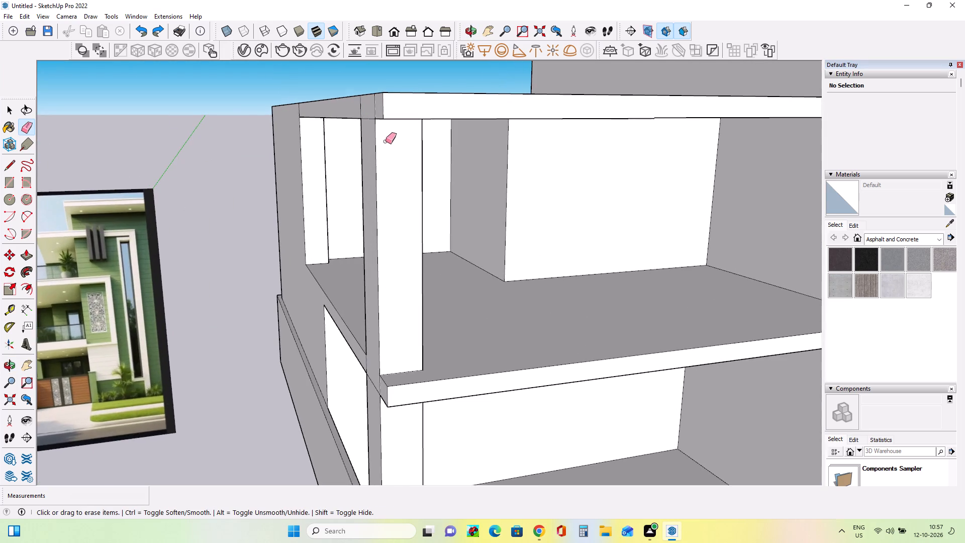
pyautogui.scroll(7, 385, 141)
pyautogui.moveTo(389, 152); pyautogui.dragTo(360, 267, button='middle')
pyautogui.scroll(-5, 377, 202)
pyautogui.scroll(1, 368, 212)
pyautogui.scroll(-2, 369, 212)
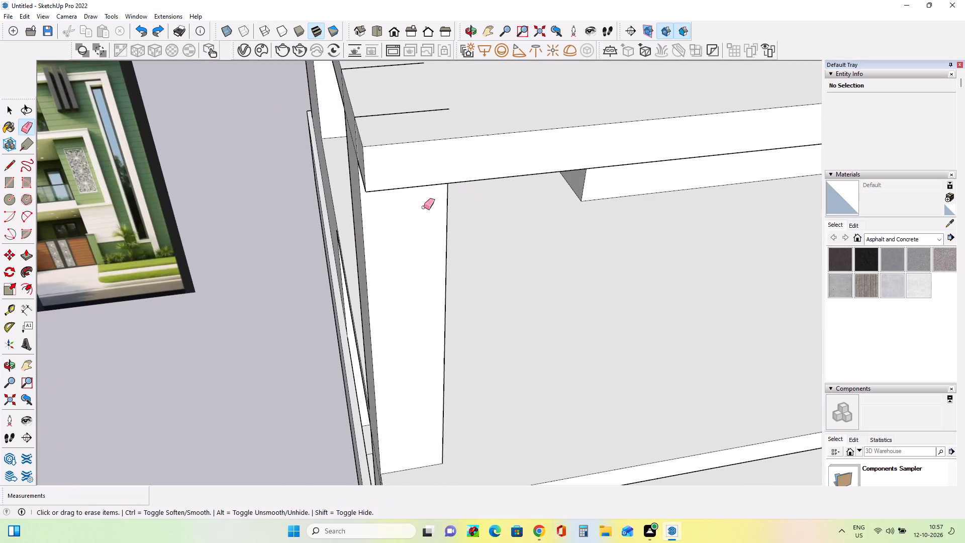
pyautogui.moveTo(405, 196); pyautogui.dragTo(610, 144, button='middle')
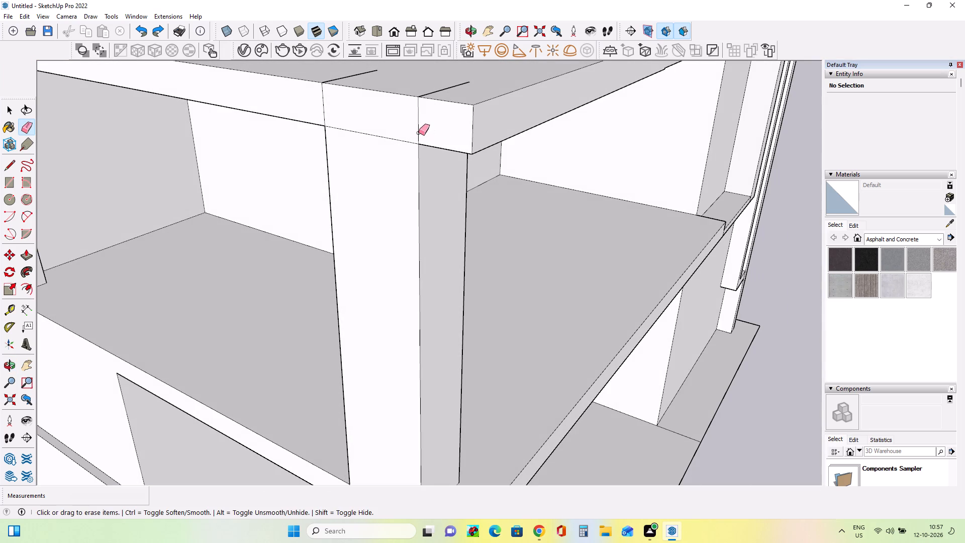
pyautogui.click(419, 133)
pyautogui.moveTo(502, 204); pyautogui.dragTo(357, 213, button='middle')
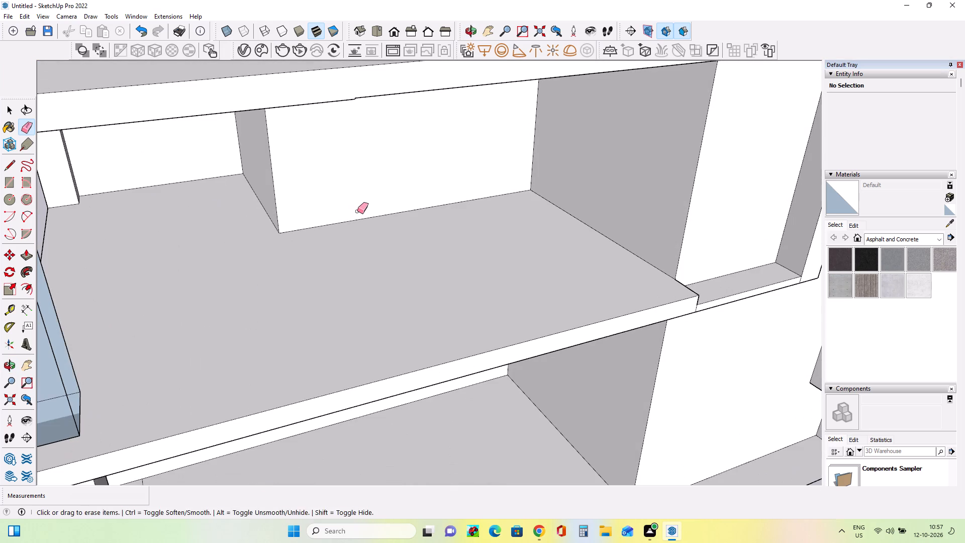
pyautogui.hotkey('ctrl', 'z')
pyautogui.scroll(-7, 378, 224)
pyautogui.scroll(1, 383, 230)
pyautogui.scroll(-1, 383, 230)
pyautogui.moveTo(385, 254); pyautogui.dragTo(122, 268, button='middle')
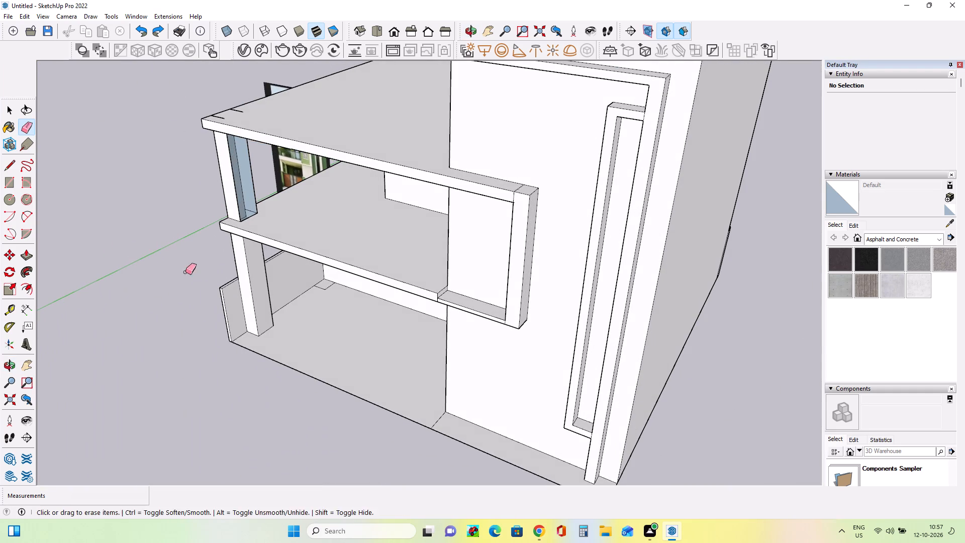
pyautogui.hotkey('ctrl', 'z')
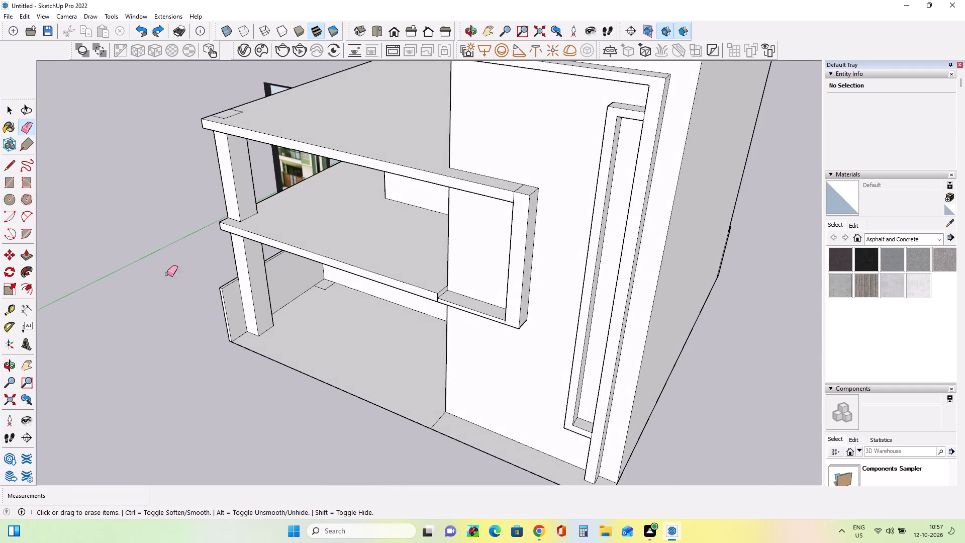
# Push/Pull the rear pillar base on the porch floor up 3' 9 15/16".
pyautogui.moveTo(87, 252); pyautogui.dragTo(269, 257, button='middle')
pyautogui.scroll(-8, 275, 256)
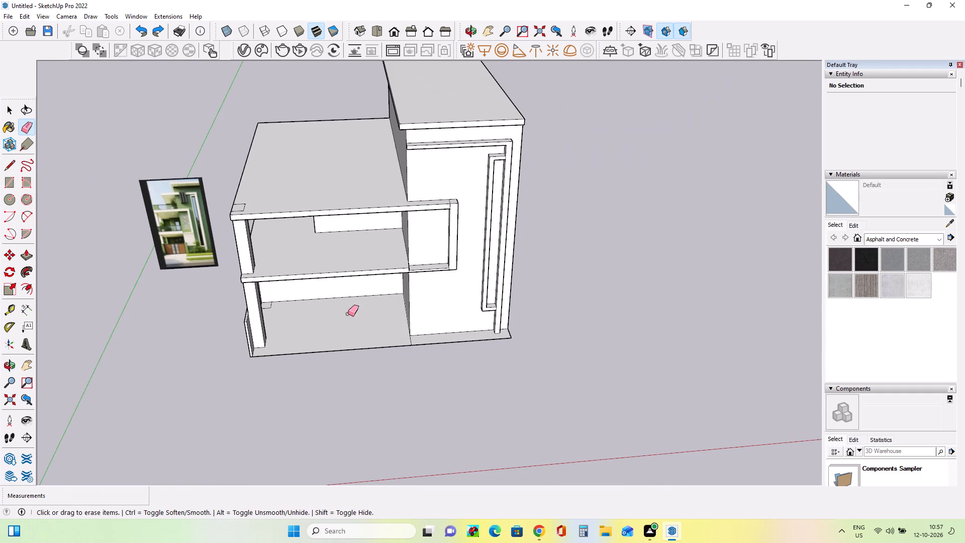
pyautogui.moveTo(348, 314); pyautogui.dragTo(340, 291, button='middle')
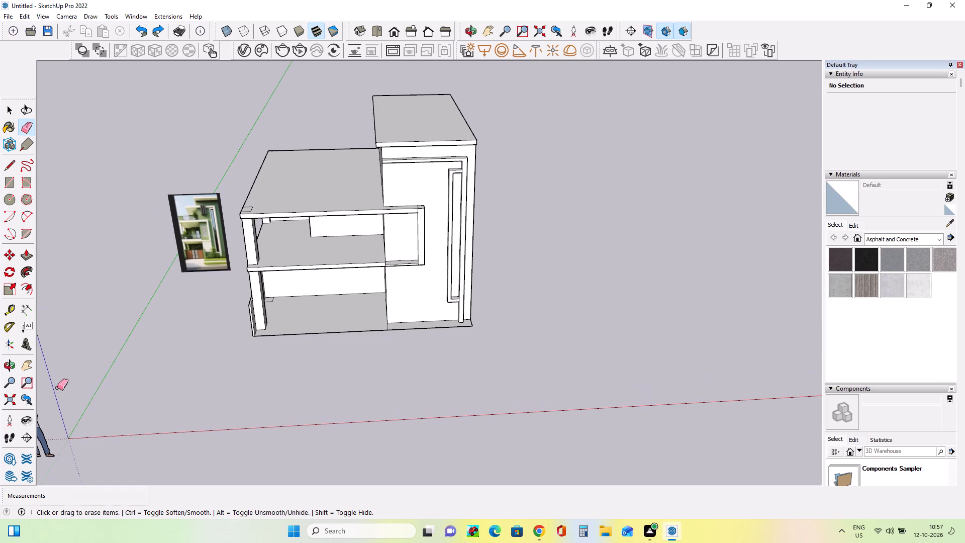
pyautogui.click(28, 257)
pyautogui.scroll(2, 272, 291)
pyautogui.scroll(-1, 272, 291)
pyautogui.scroll(3, 272, 291)
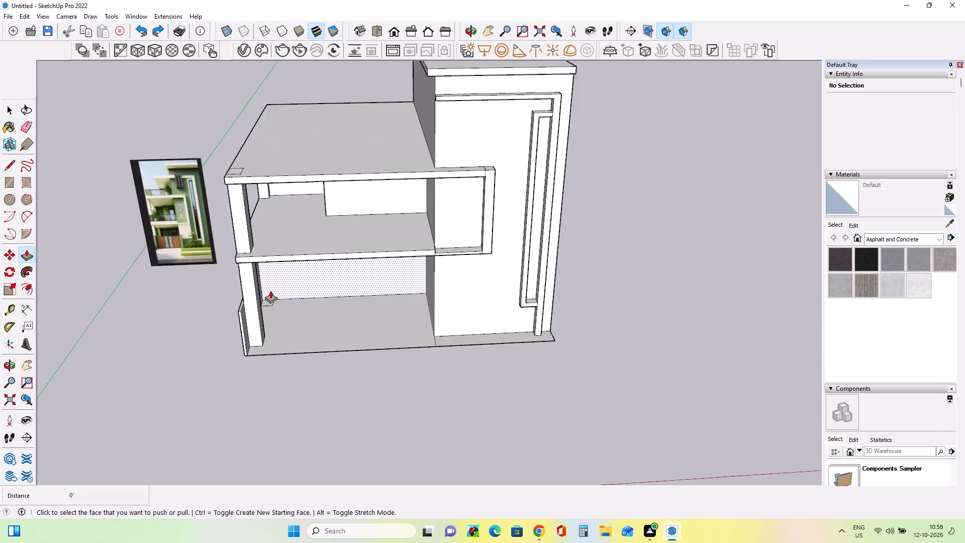
pyautogui.scroll(3, 270, 291)
pyautogui.click(264, 309)
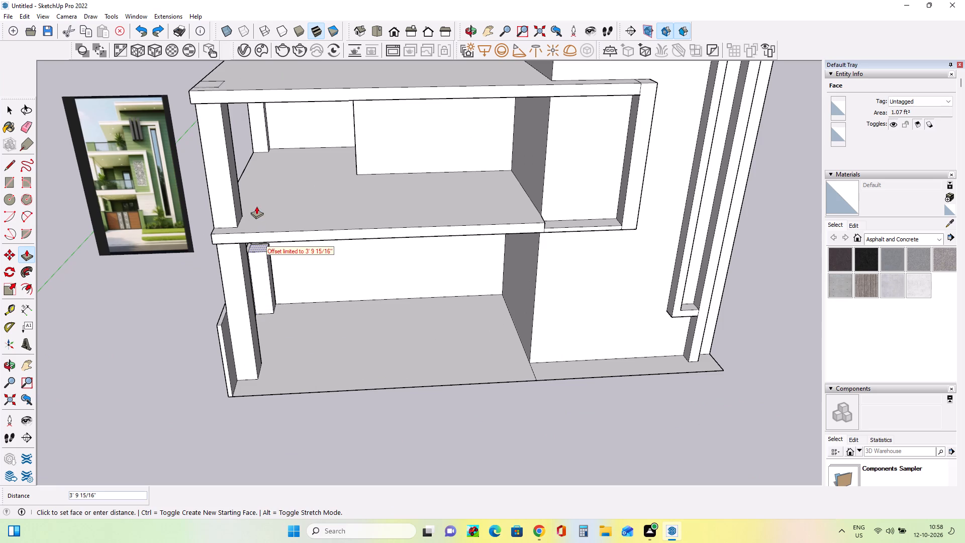
pyautogui.click(260, 247)
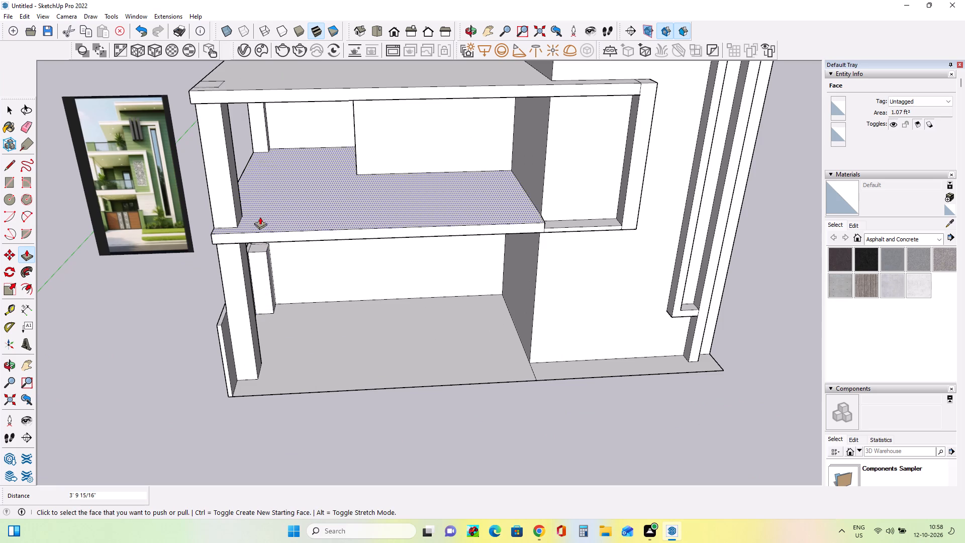
# Pull the rear pillar's top up in two stages to the balcony slab's underside, the last stage about 2' 3 5/8".
pyautogui.click(259, 243)
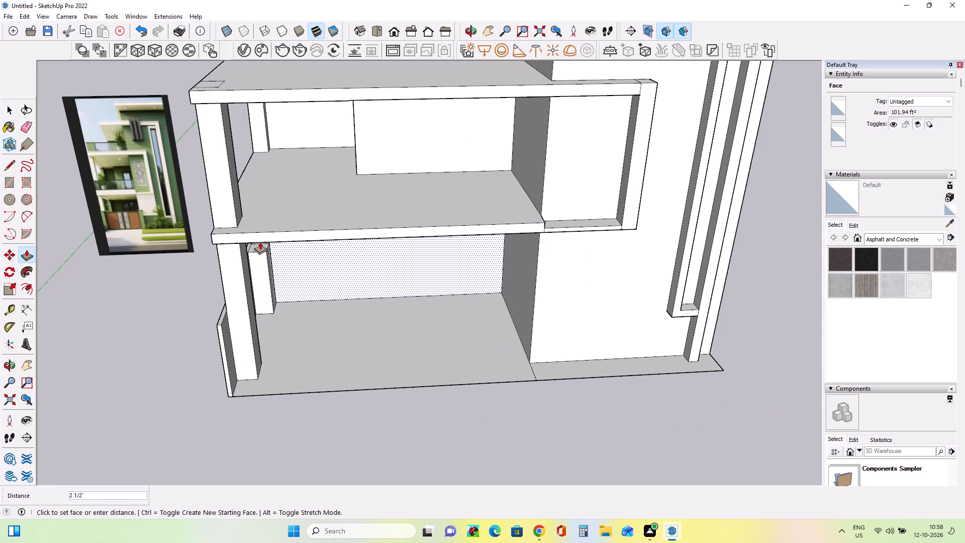
pyautogui.press('Escape')
pyautogui.click(259, 245)
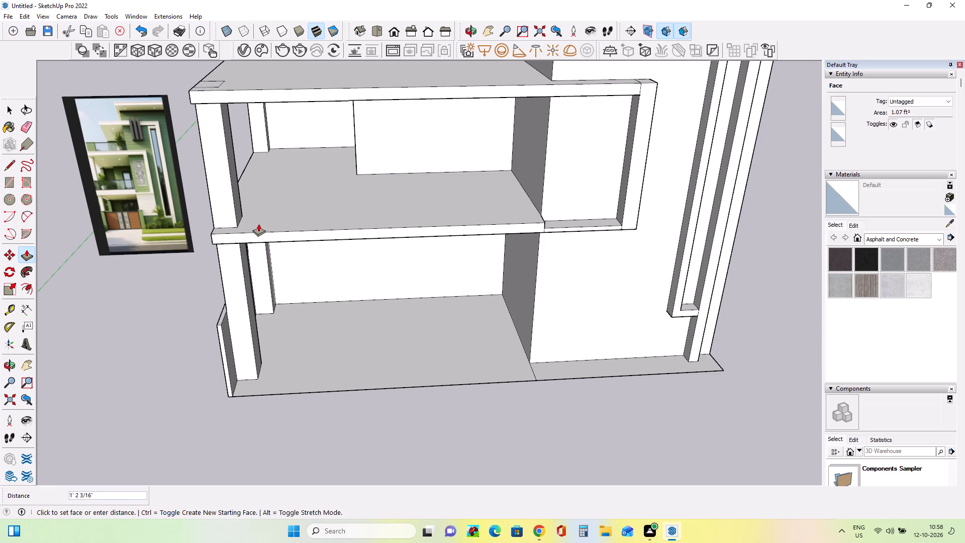
pyautogui.click(258, 224)
pyautogui.moveTo(268, 300); pyautogui.dragTo(475, 186, button='middle')
pyautogui.moveTo(257, 263); pyautogui.dragTo(281, 318, button='middle')
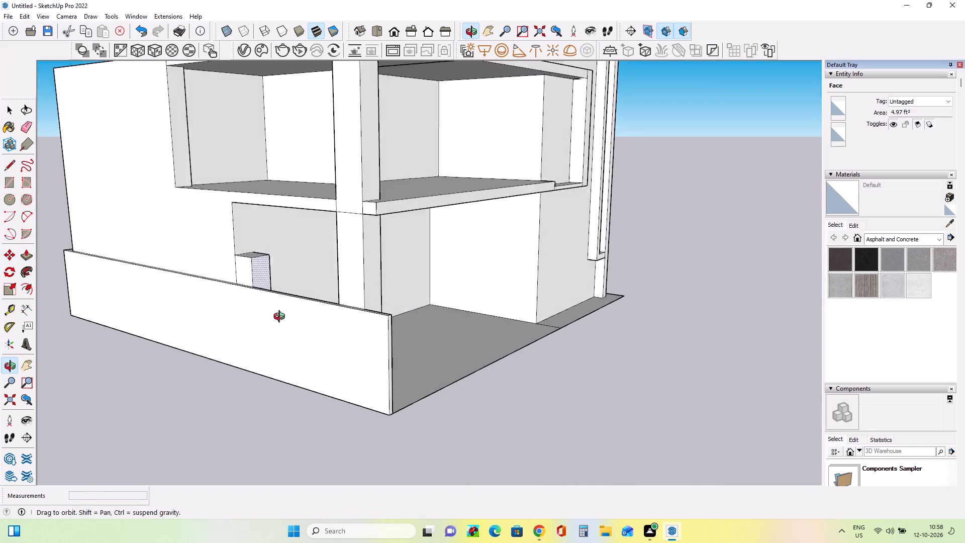
pyautogui.moveTo(281, 318); pyautogui.dragTo(299, 393, button='middle')
pyautogui.click(257, 301)
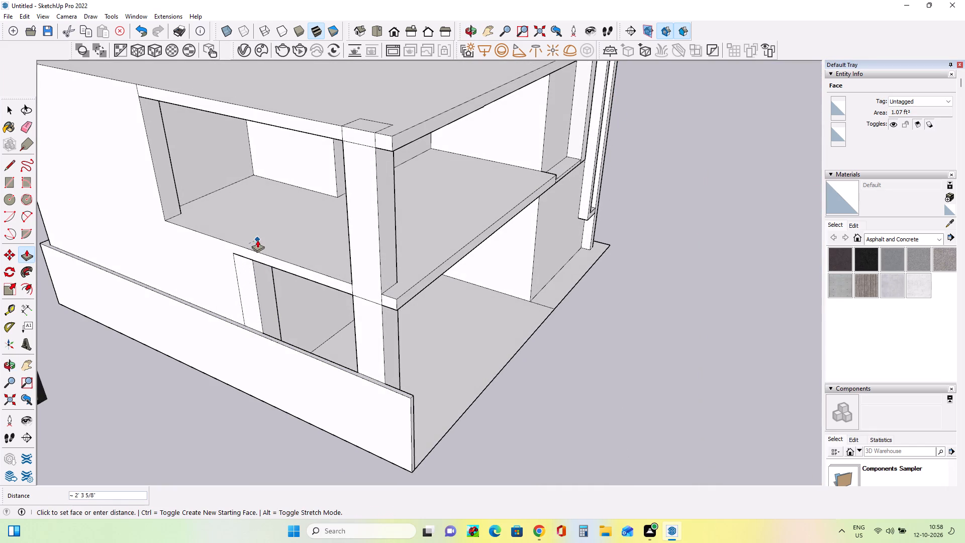
pyautogui.click(257, 240)
# Examine the finished porch and balcony pillars and slabs from several sides against the reference image.
pyautogui.moveTo(401, 352); pyautogui.dragTo(94, 407, button='middle')
pyautogui.scroll(-7, 306, 334)
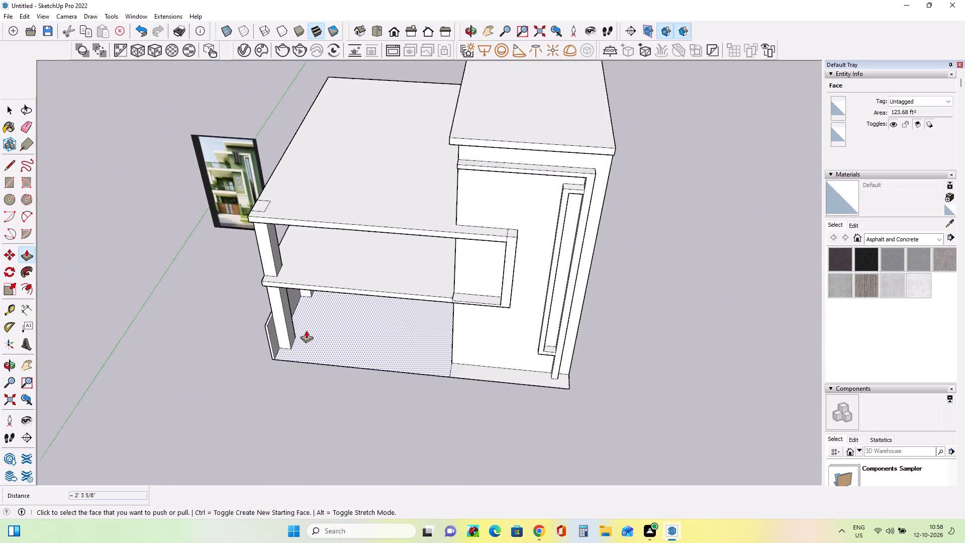
pyautogui.scroll(-1, 306, 330)
pyautogui.moveTo(244, 320); pyautogui.dragTo(292, 230, button='middle')
pyautogui.scroll(13, 233, 274)
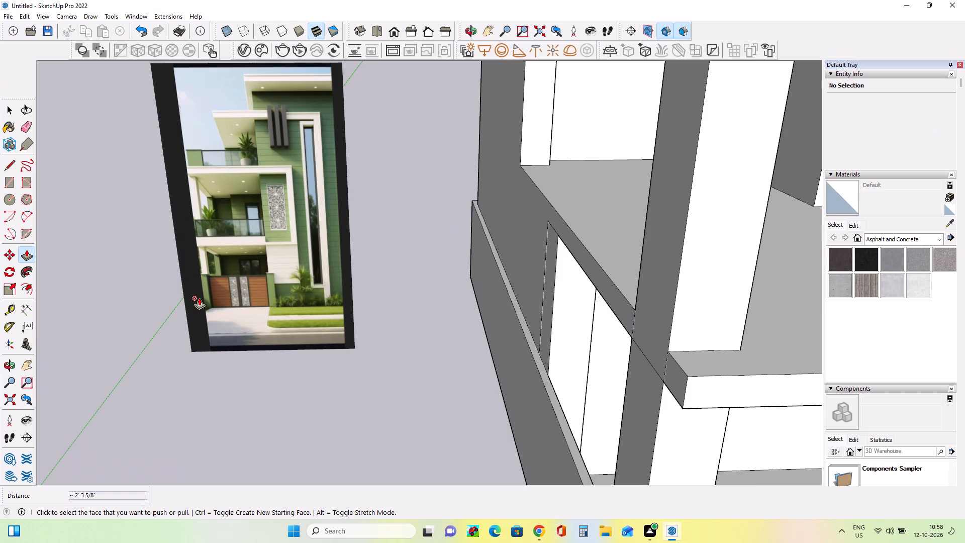
pyautogui.moveTo(418, 303); pyautogui.dragTo(332, 265, button='middle')
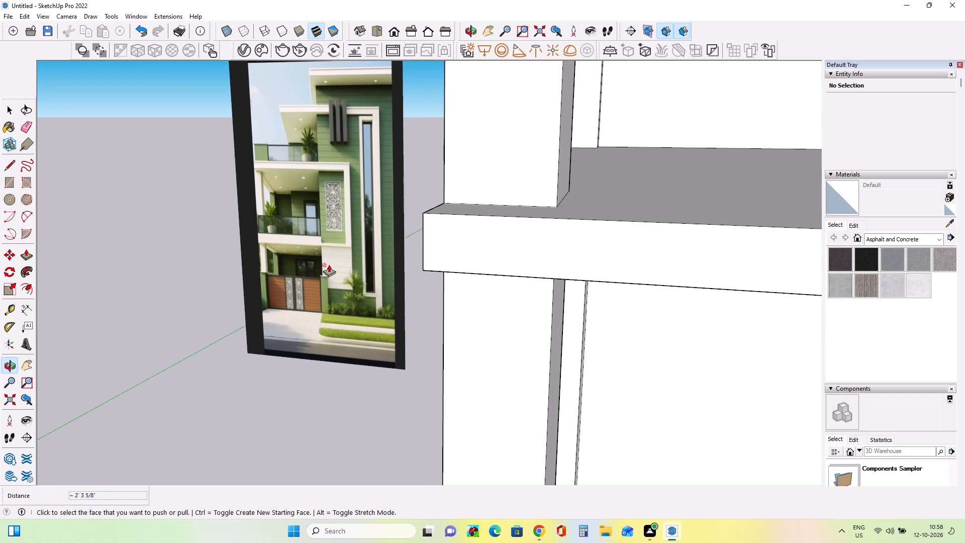
pyautogui.scroll(-5, 280, 249)
pyautogui.moveTo(286, 232); pyautogui.dragTo(298, 253, button='middle')
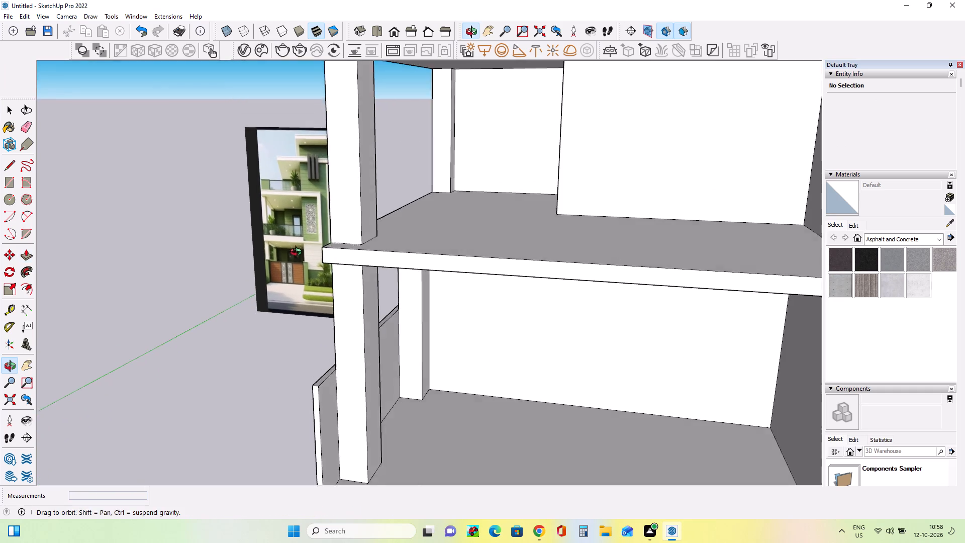
pyautogui.moveTo(298, 253); pyautogui.dragTo(303, 268, button='middle')
pyautogui.scroll(-1, 441, 296)
pyautogui.moveTo(479, 321); pyautogui.dragTo(485, 296, button='middle')
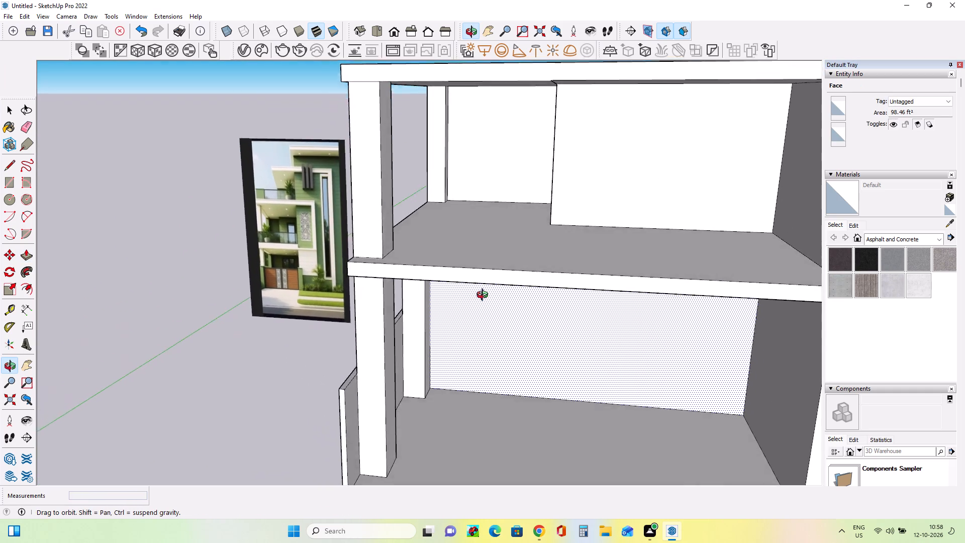
pyautogui.moveTo(485, 296); pyautogui.dragTo(516, 302, button='middle')
pyautogui.scroll(-5, 442, 200)
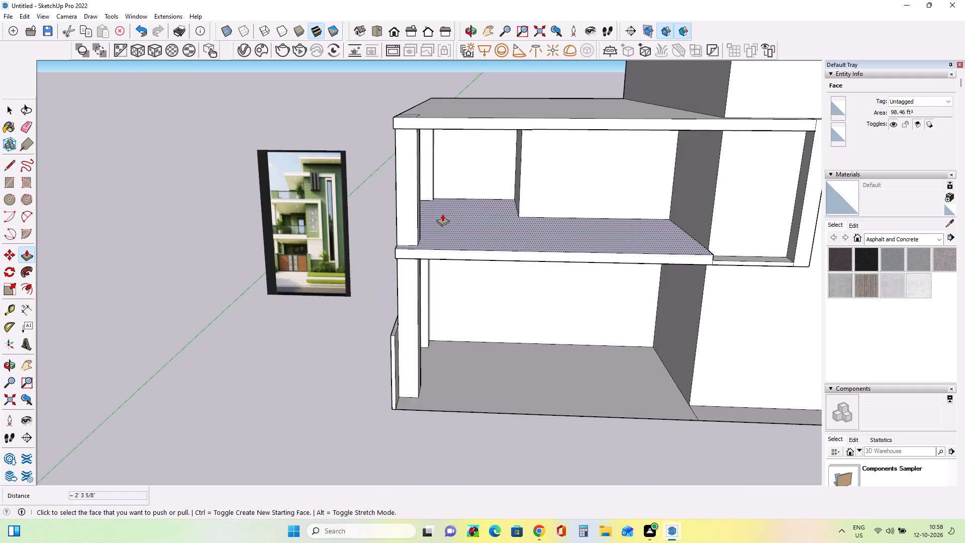
pyautogui.scroll(-5, 442, 214)
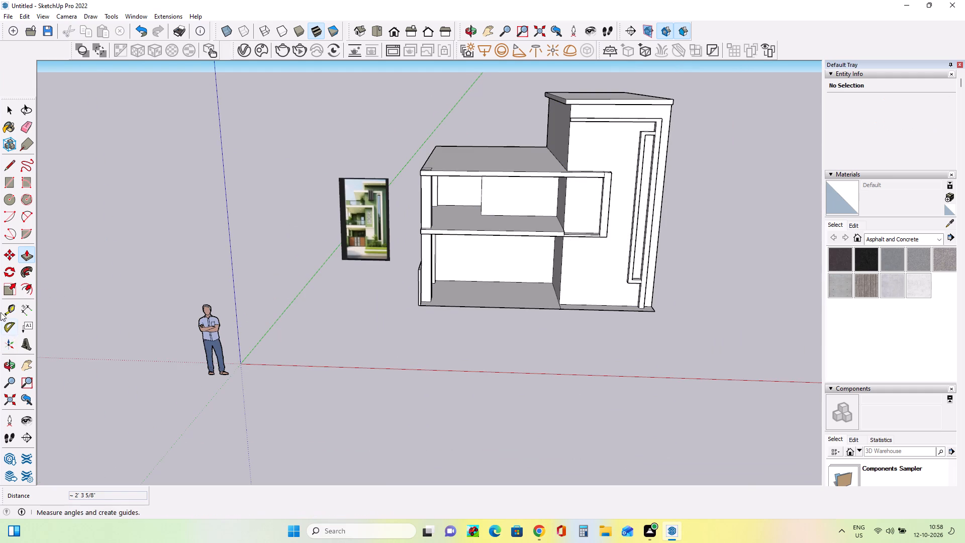
pyautogui.click(25, 371)
pyautogui.moveTo(266, 289); pyautogui.dragTo(234, 349)
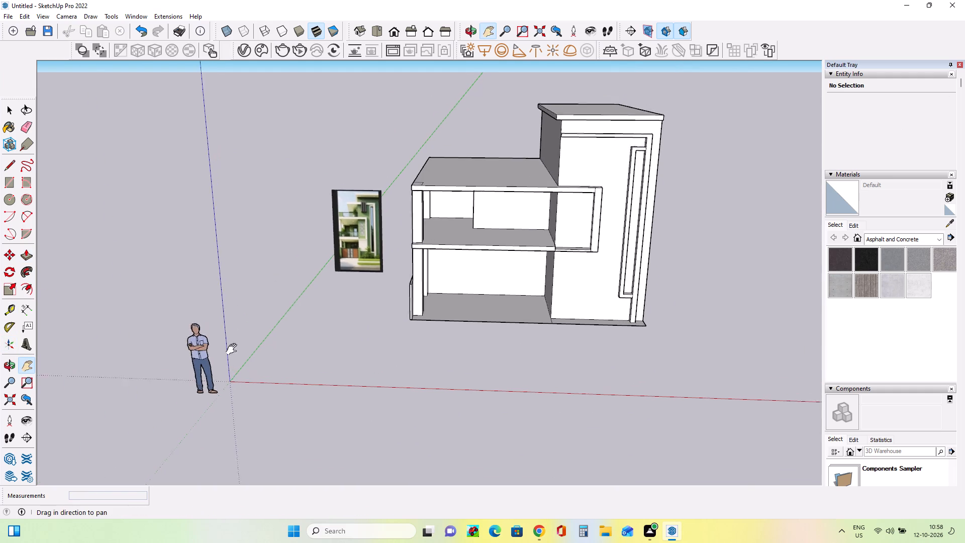
pyautogui.moveTo(234, 349); pyautogui.dragTo(192, 419)
pyautogui.moveTo(652, 399); pyautogui.dragTo(641, 292, button='middle')
pyautogui.scroll(4, 501, 287)
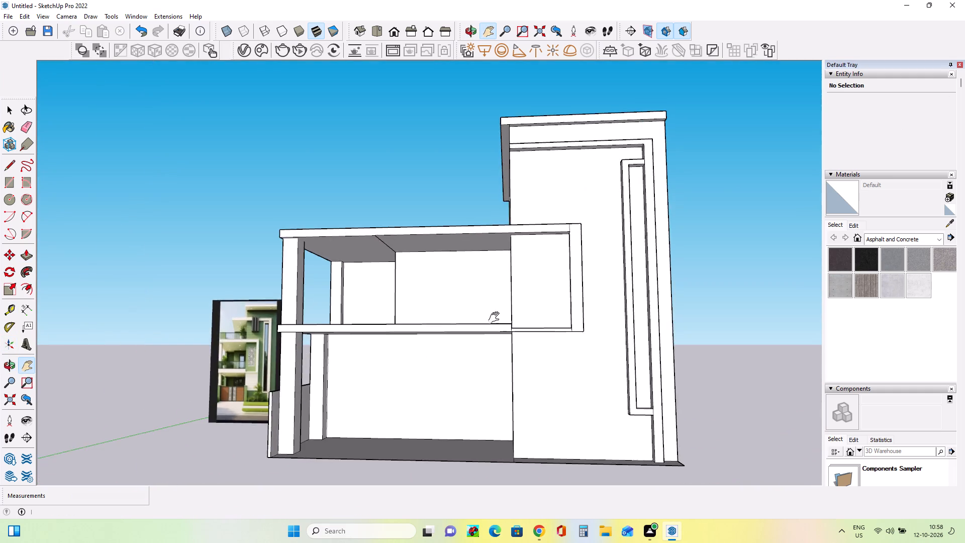
pyautogui.moveTo(498, 338); pyautogui.dragTo(519, 389, button='middle')
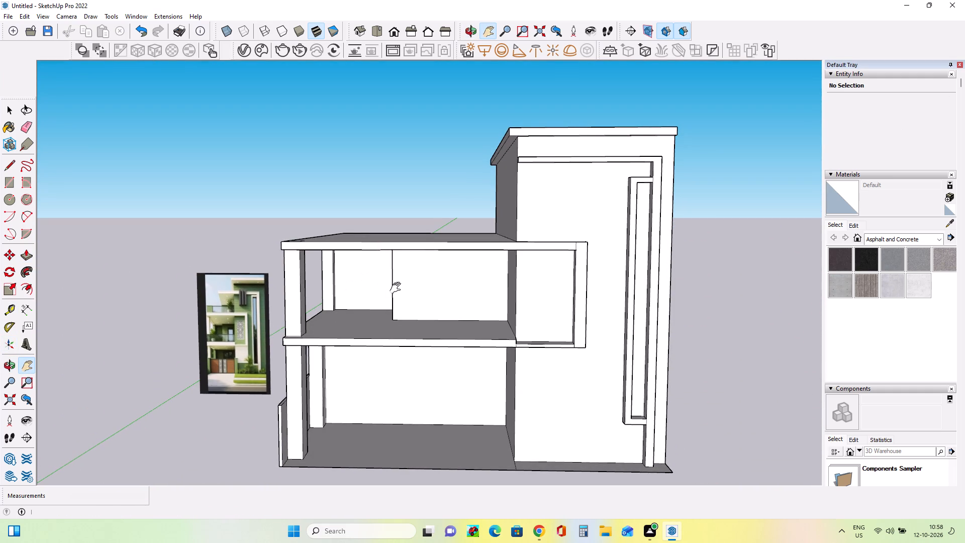
pyautogui.moveTo(399, 292); pyautogui.dragTo(432, 342, button='middle')
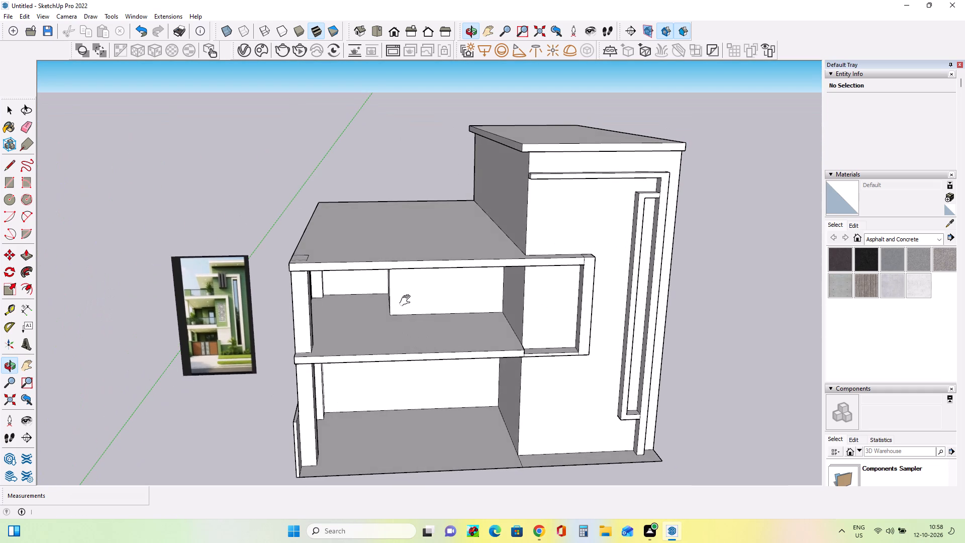
pyautogui.moveTo(411, 307); pyautogui.dragTo(422, 344, button='middle')
# Examine the reference image closely around the upper terrace, its projecting roof slab and the balcony frame.
pyautogui.scroll(4, 196, 367)
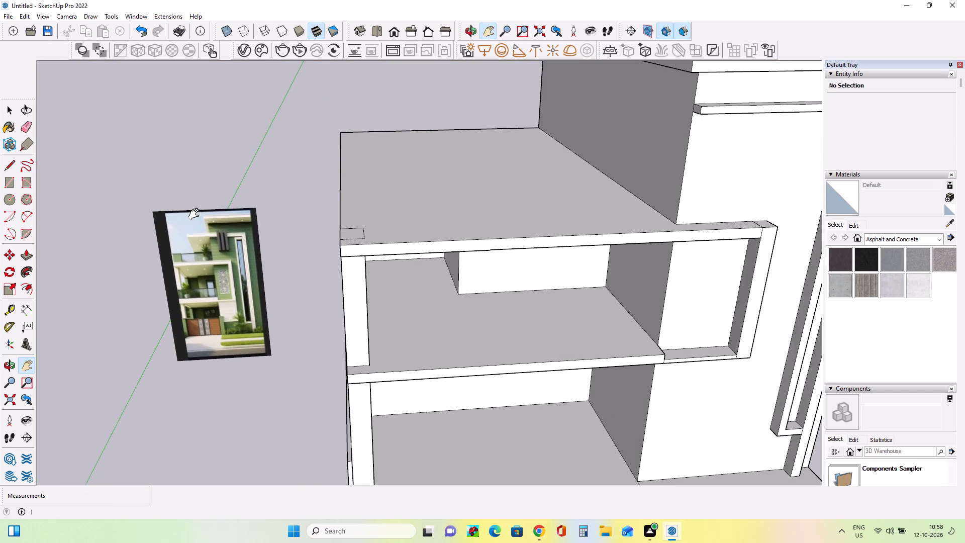
pyautogui.scroll(8, 196, 214)
pyautogui.scroll(4, 221, 303)
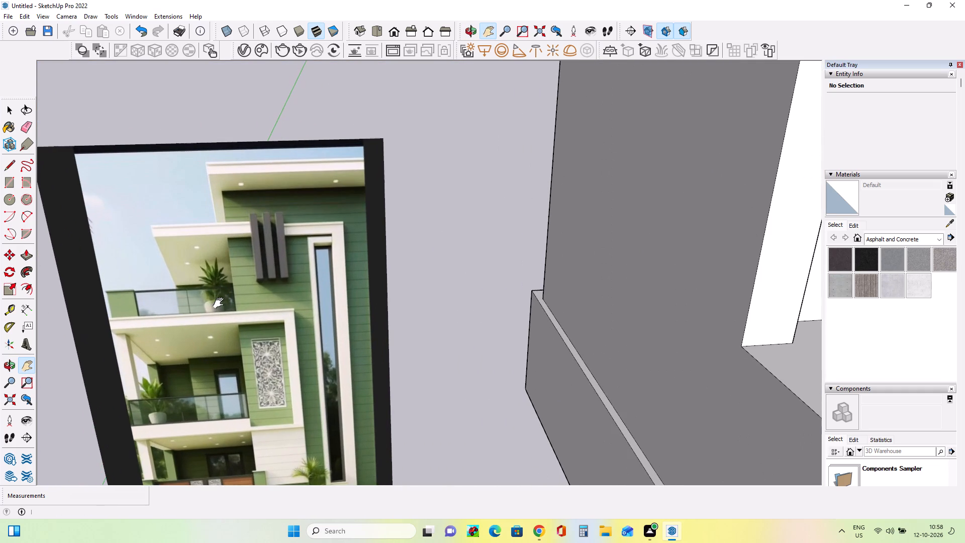
pyautogui.moveTo(221, 303); pyautogui.dragTo(232, 337, button='middle')
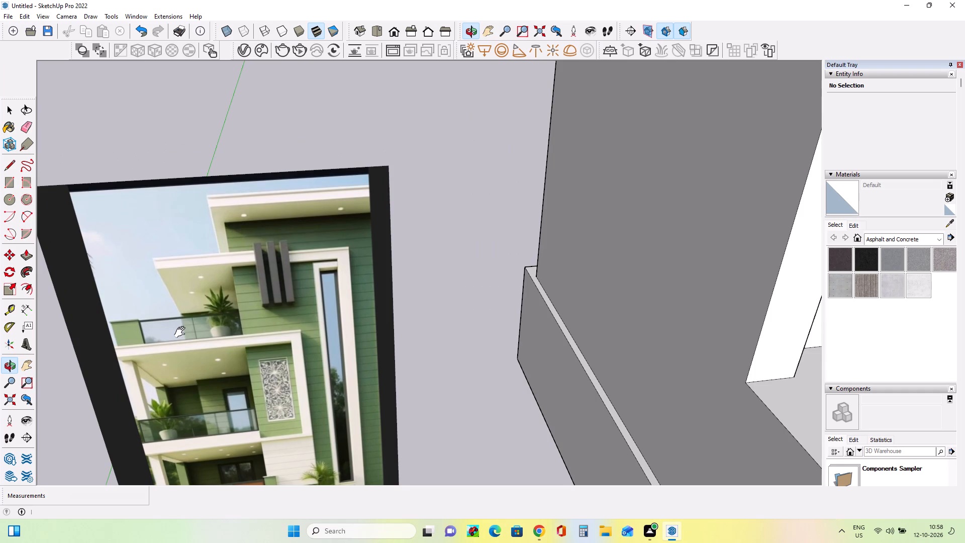
pyautogui.moveTo(182, 337); pyautogui.dragTo(188, 358, button='middle')
pyautogui.scroll(4, 243, 355)
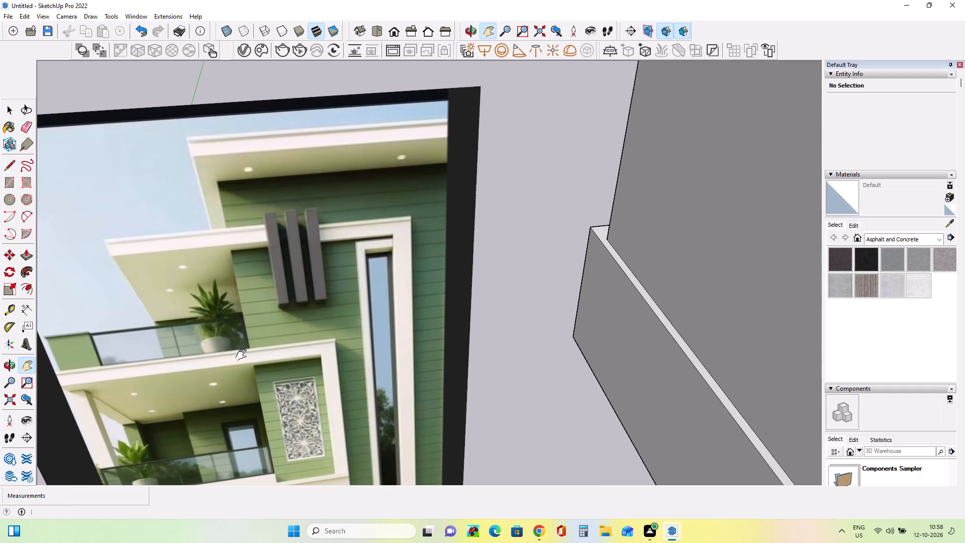
pyautogui.scroll(-9, 243, 355)
pyautogui.scroll(-16, 243, 355)
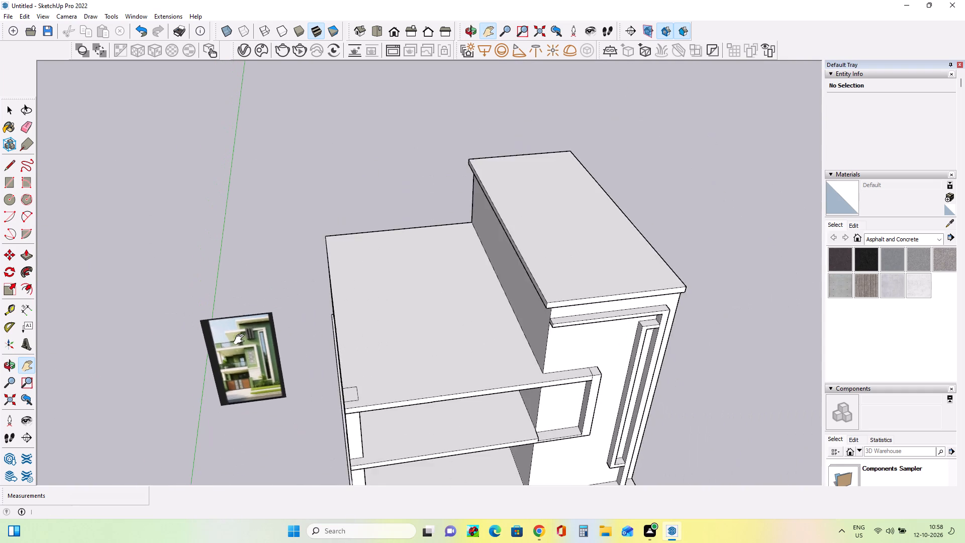
# Compare the model's roof slab, balcony frame and side opening with the reference from the front and side.
pyautogui.scroll(-5, 241, 339)
pyautogui.moveTo(501, 437); pyautogui.dragTo(495, 295, button='middle')
pyautogui.scroll(6, 321, 347)
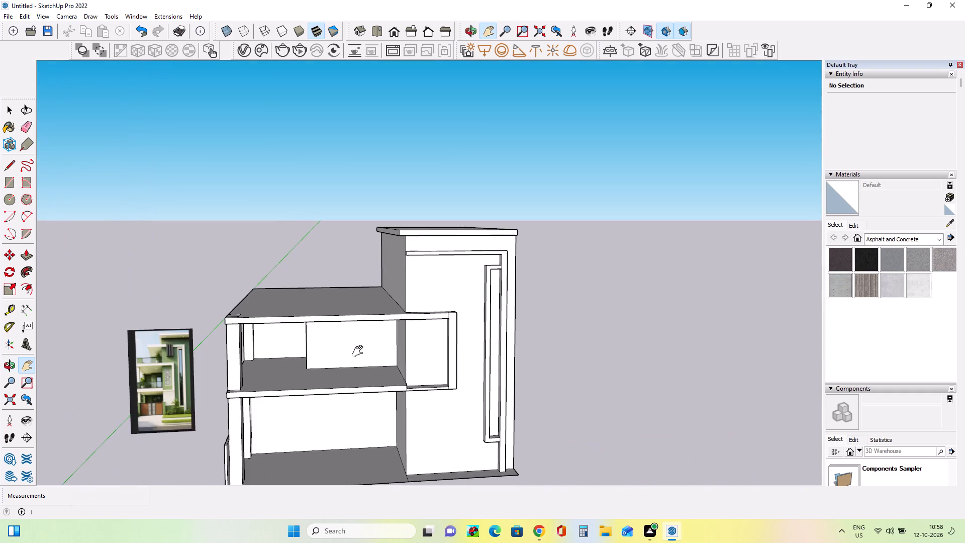
pyautogui.moveTo(360, 351); pyautogui.dragTo(366, 328, button='middle')
pyautogui.moveTo(541, 362); pyautogui.dragTo(475, 363, button='middle')
pyautogui.moveTo(320, 378); pyautogui.dragTo(332, 381, button='middle')
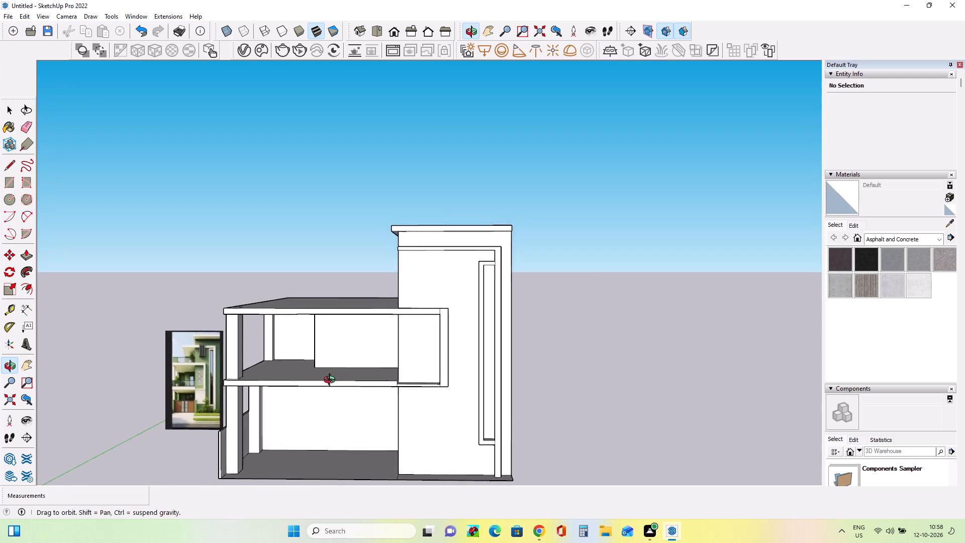
pyautogui.moveTo(332, 381); pyautogui.dragTo(342, 386, button='middle')
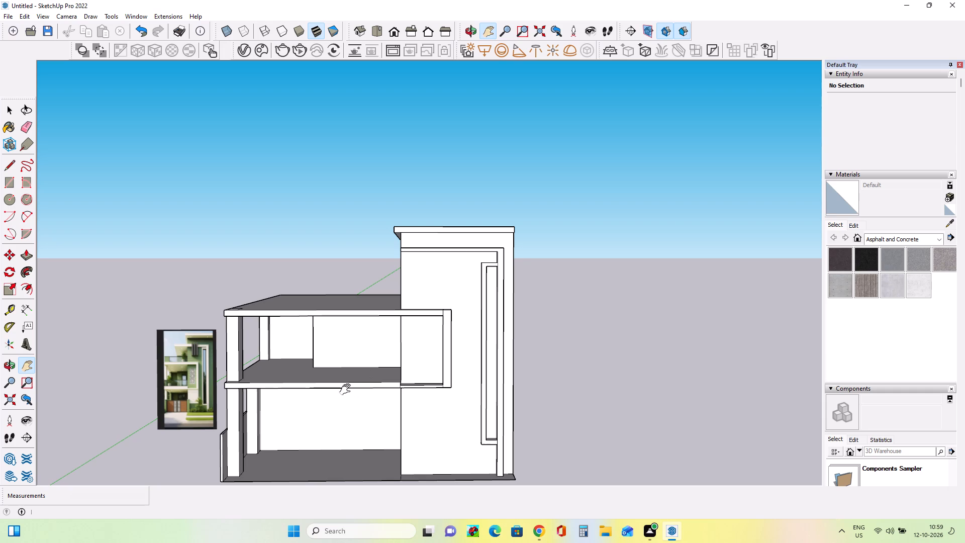
pyautogui.moveTo(343, 389); pyautogui.dragTo(508, 407, button='middle')
pyautogui.moveTo(187, 365); pyautogui.dragTo(280, 380, button='middle')
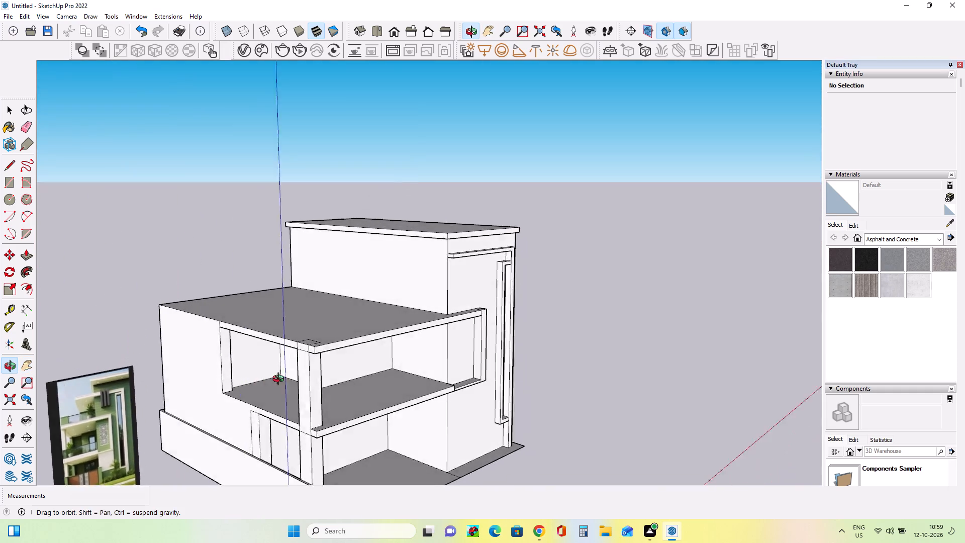
pyautogui.moveTo(280, 380); pyautogui.dragTo(352, 369, button='middle')
pyautogui.moveTo(370, 418); pyautogui.dragTo(283, 377, button='middle')
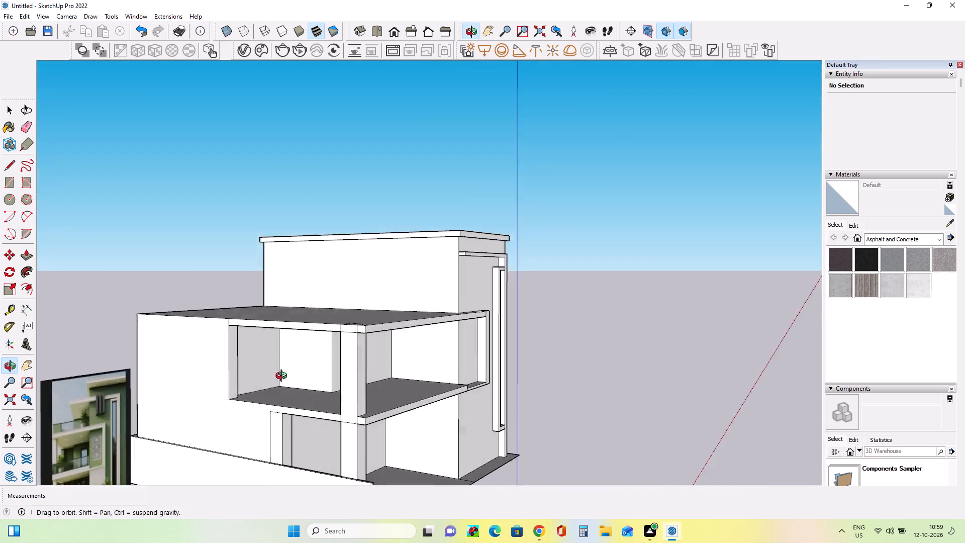
pyautogui.moveTo(283, 377); pyautogui.dragTo(156, 407, button='middle')
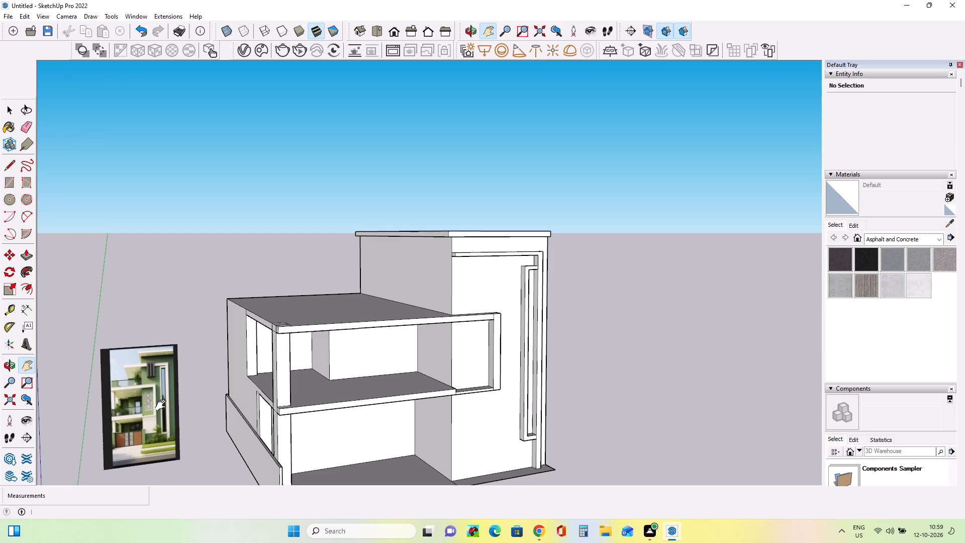
pyautogui.moveTo(175, 352); pyautogui.dragTo(289, 371, button='middle')
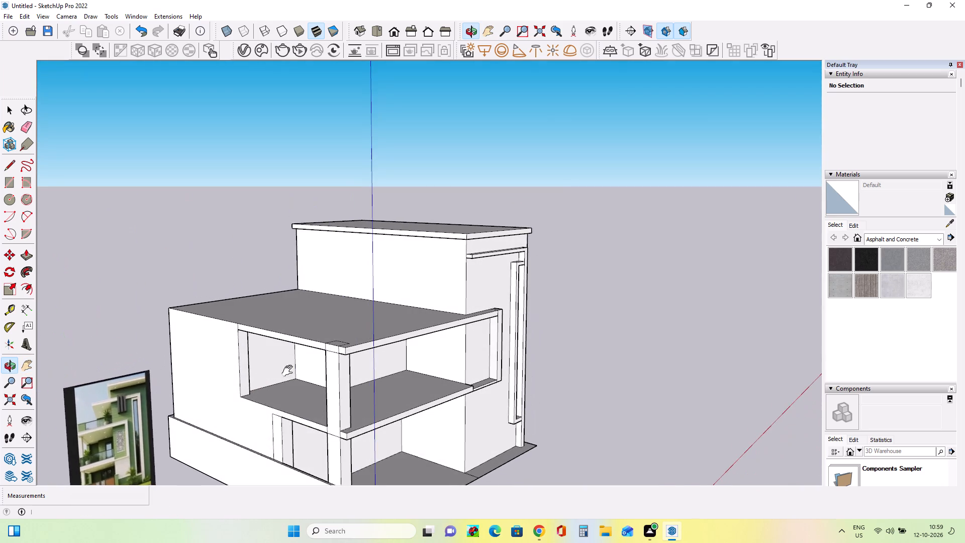
# Draw a thin rectangle along the top of the upper slab's front face, about 17' 8 3/4" by 1 3/8".
pyautogui.scroll(9, 419, 374)
pyautogui.moveTo(393, 360); pyautogui.dragTo(302, 377, button='middle')
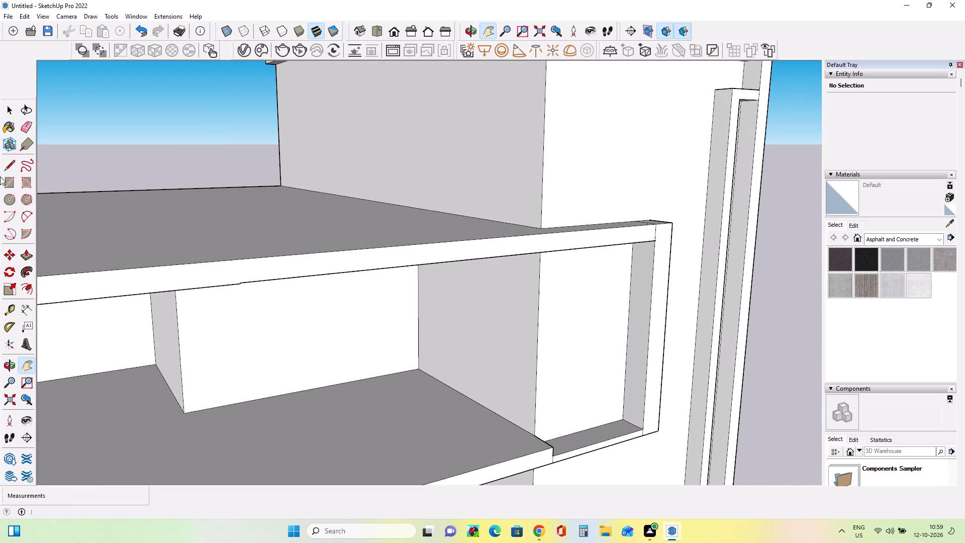
pyautogui.click(11, 185)
pyautogui.scroll(-8, 239, 301)
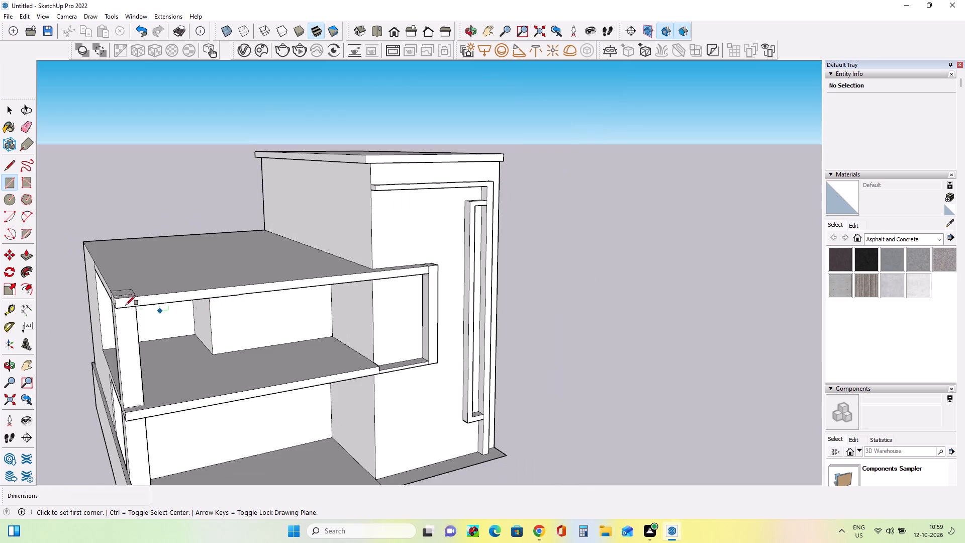
pyautogui.scroll(4, 115, 290)
pyautogui.click(115, 307)
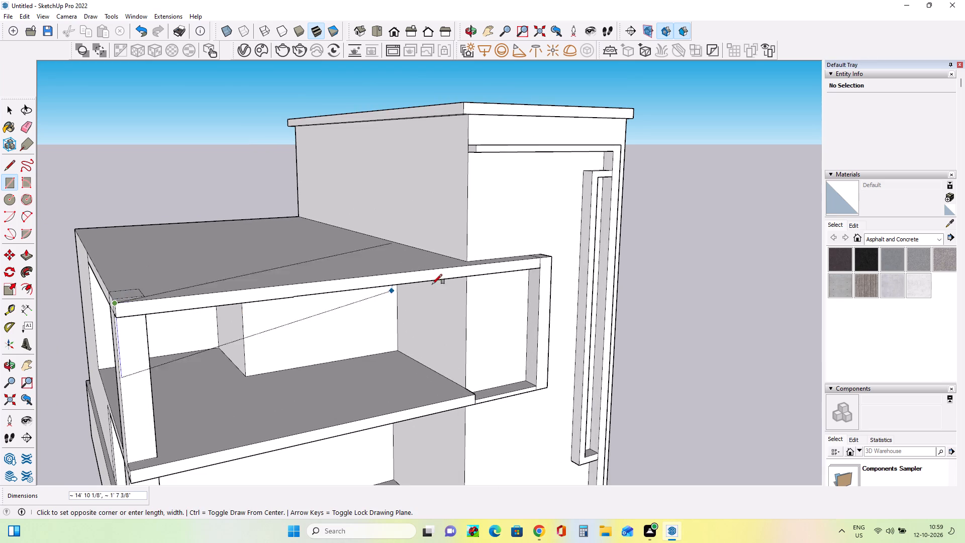
pyautogui.press('Escape')
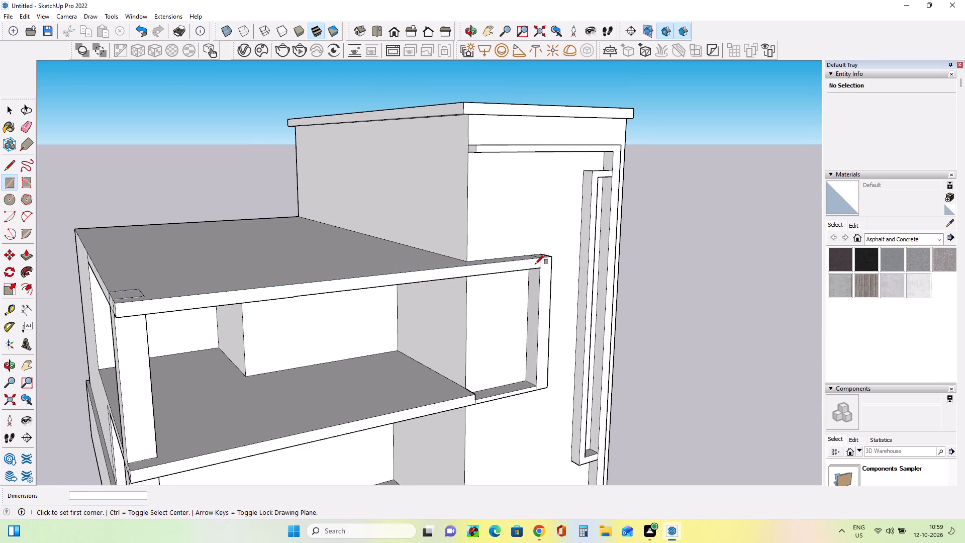
pyautogui.scroll(3, 535, 264)
pyautogui.scroll(-3, 535, 264)
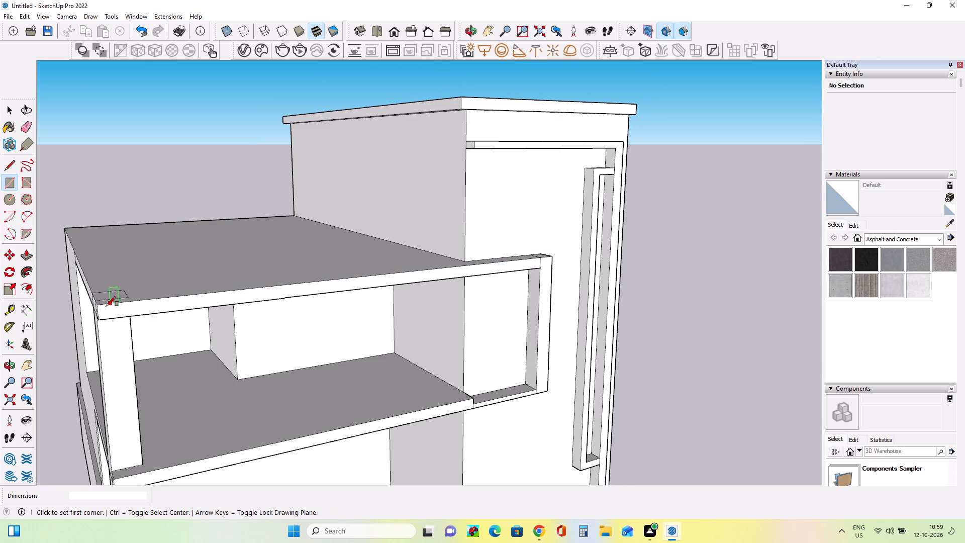
pyautogui.click(100, 309)
pyautogui.scroll(5, 536, 268)
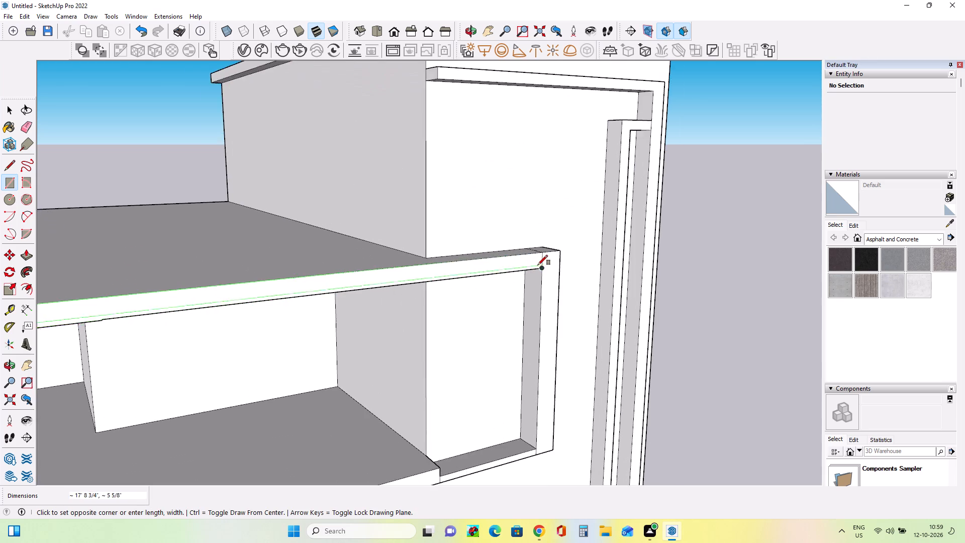
pyautogui.scroll(6, 538, 265)
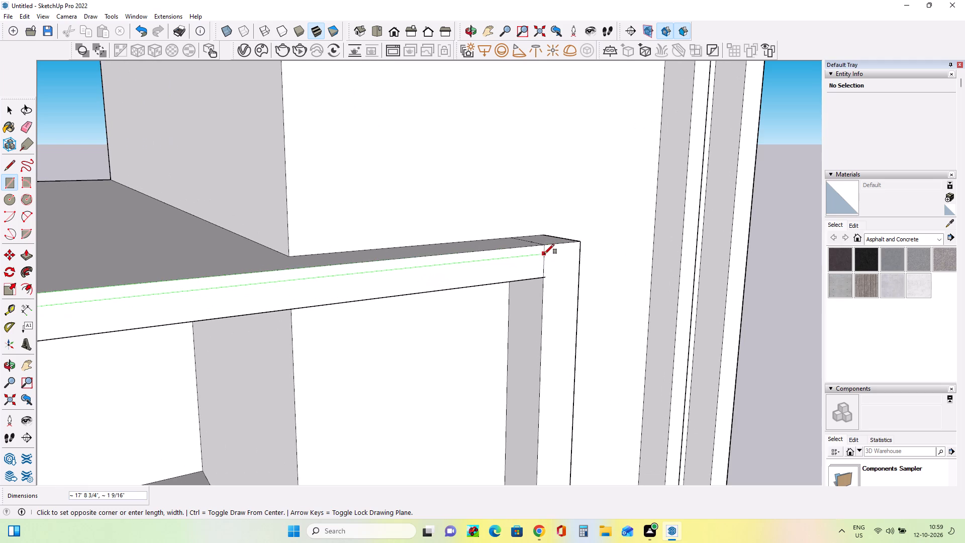
pyautogui.click(545, 253)
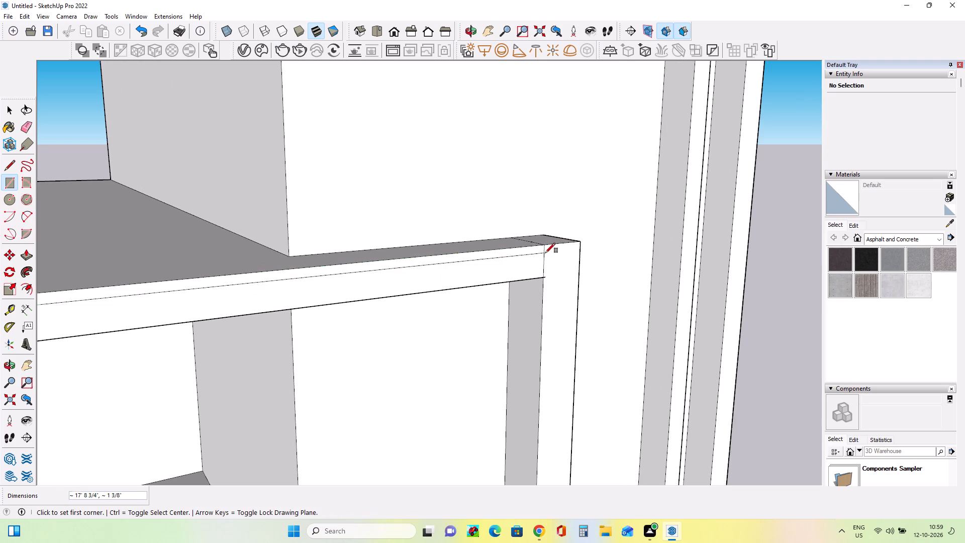
pyautogui.scroll(-15, 558, 277)
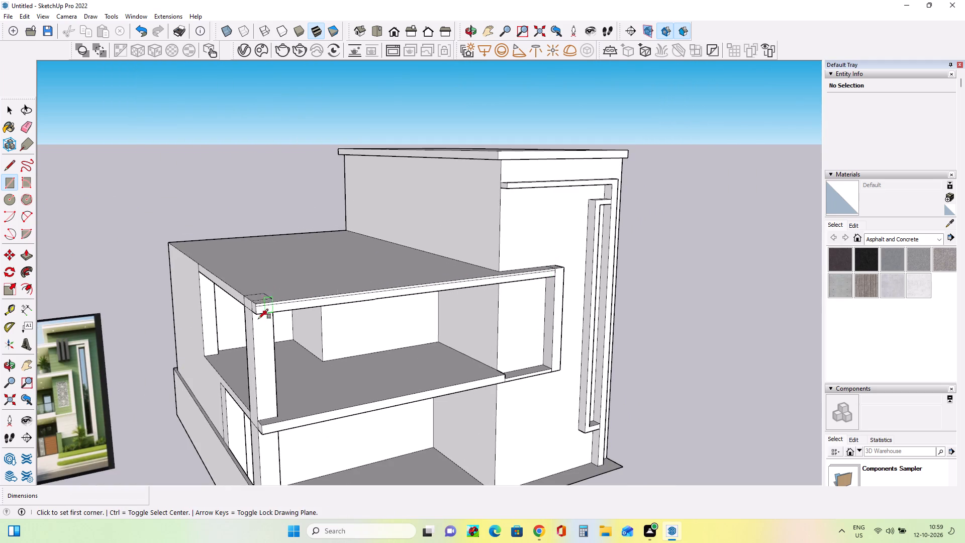
pyautogui.moveTo(241, 323); pyautogui.dragTo(270, 322, button='middle')
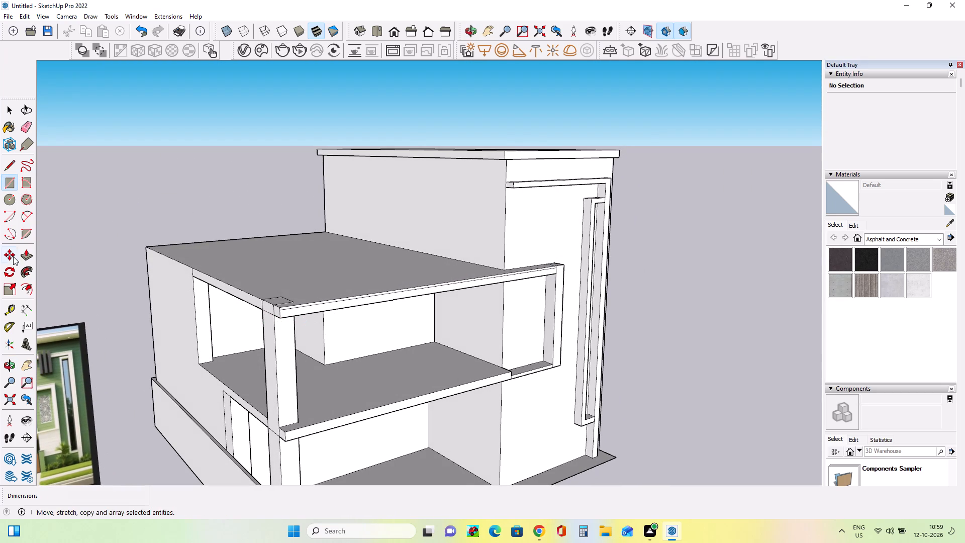
# Push/Pull the thin strip along the top of the upper slab's front face outward by 1 3/4".
pyautogui.click(26, 253)
pyautogui.scroll(8, 341, 302)
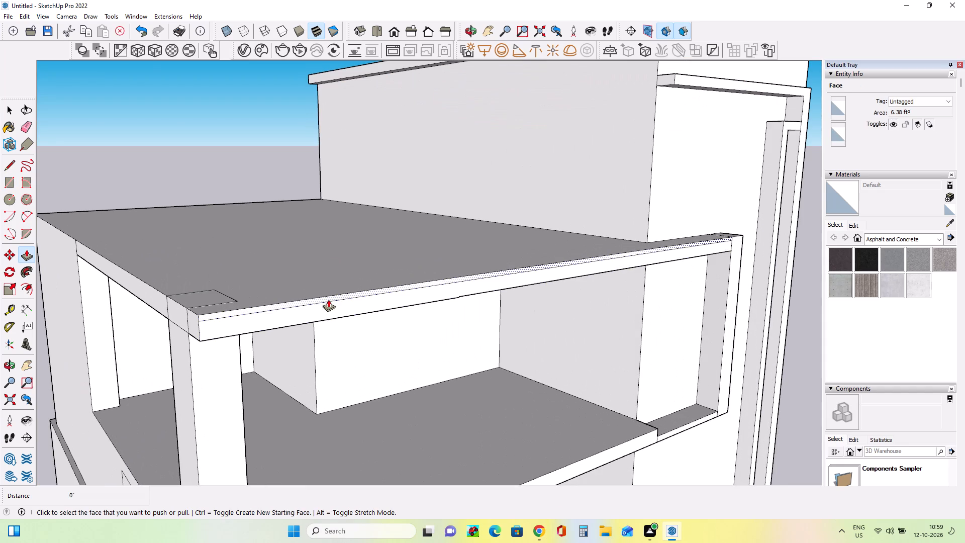
pyautogui.click(328, 299)
pyautogui.click(331, 301)
# Extend the projecting strip's end face about 8 1/8" across the top of the balcony frame's vertical member.
pyautogui.moveTo(351, 343); pyautogui.dragTo(180, 290, button='middle')
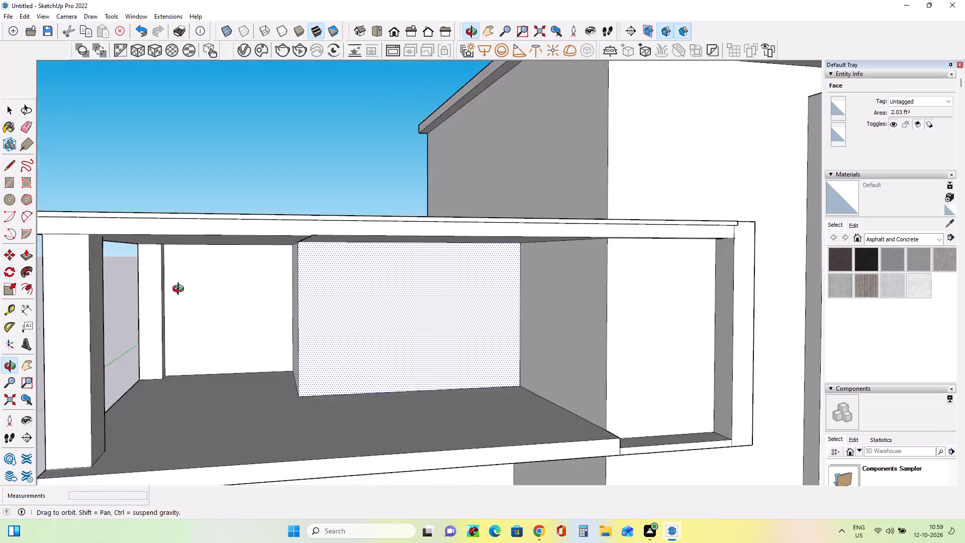
pyautogui.moveTo(180, 290); pyautogui.dragTo(52, 288, button='middle')
pyautogui.scroll(3, 594, 280)
pyautogui.moveTo(584, 281); pyautogui.dragTo(318, 357, button='middle')
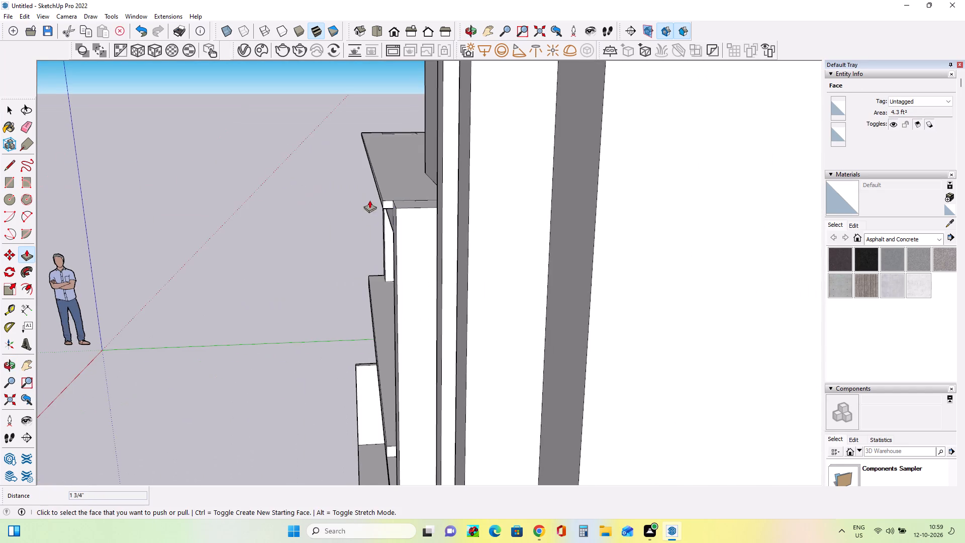
pyautogui.scroll(4, 382, 197)
pyautogui.click(388, 204)
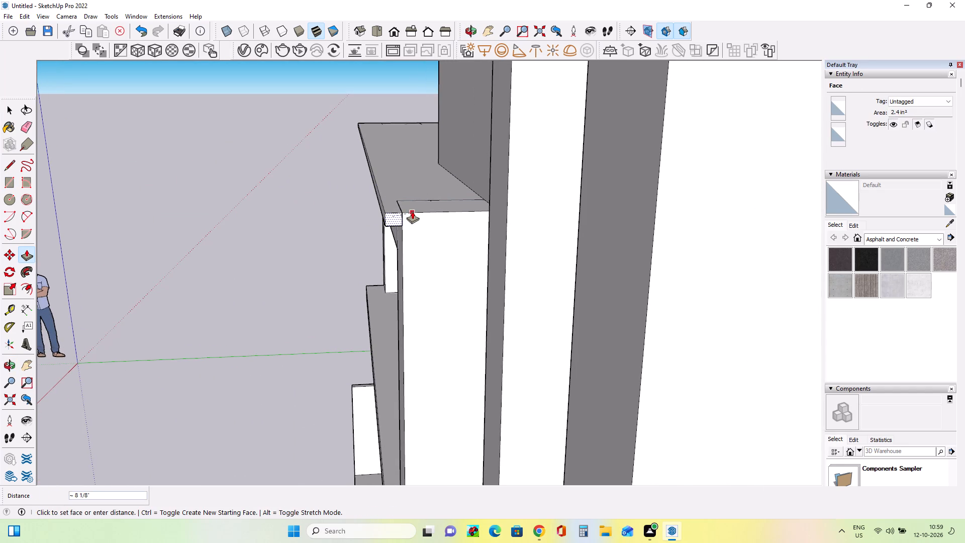
pyautogui.click(412, 211)
# Examine the finished slab edge and compare the whole front elevation with the reference image.
pyautogui.moveTo(395, 288); pyautogui.dragTo(523, 250, button='middle')
pyautogui.scroll(-3, 523, 253)
pyautogui.scroll(-4, 445, 263)
pyautogui.moveTo(445, 270); pyautogui.dragTo(468, 276, button='middle')
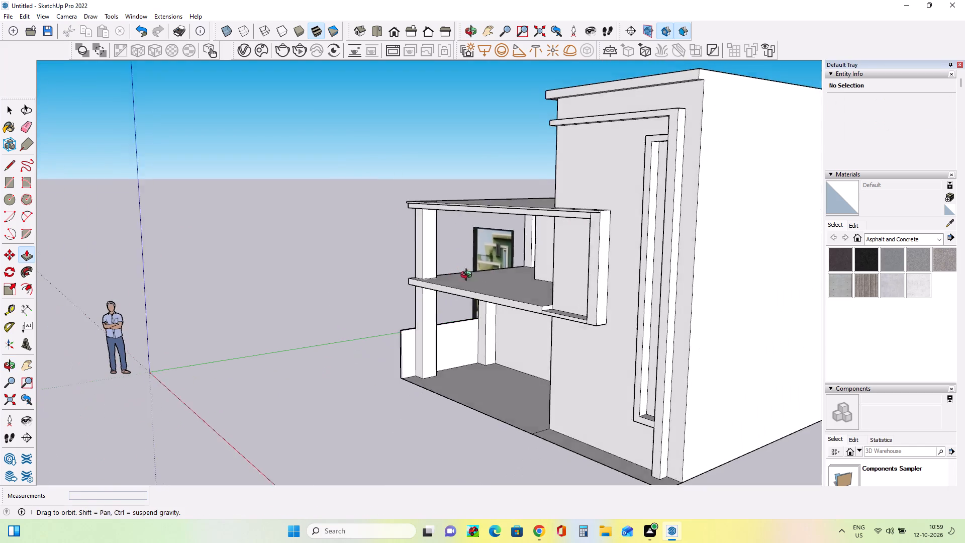
pyautogui.moveTo(468, 276); pyautogui.dragTo(580, 250, button='middle')
pyautogui.scroll(3, 388, 217)
pyautogui.moveTo(406, 306); pyautogui.dragTo(509, 288, button='middle')
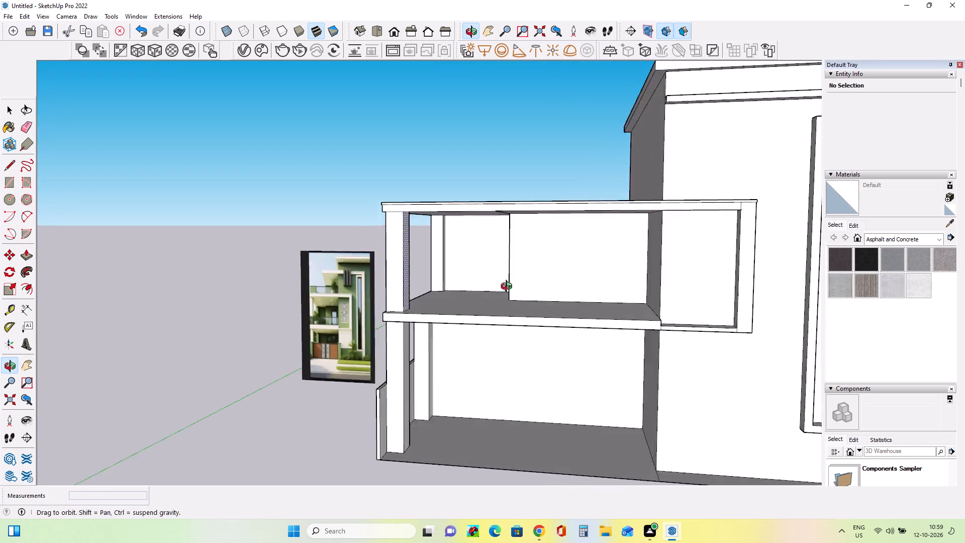
pyautogui.moveTo(509, 288); pyautogui.dragTo(525, 261, button='middle')
pyautogui.scroll(-3, 504, 277)
pyautogui.moveTo(487, 325); pyautogui.dragTo(485, 363, button='middle')
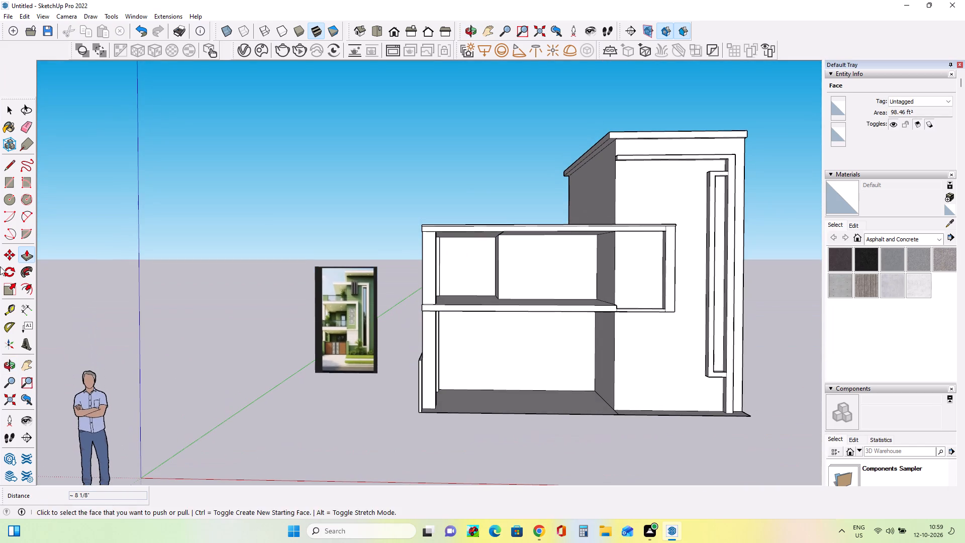
pyautogui.click(29, 364)
pyautogui.moveTo(313, 294); pyautogui.dragTo(232, 317)
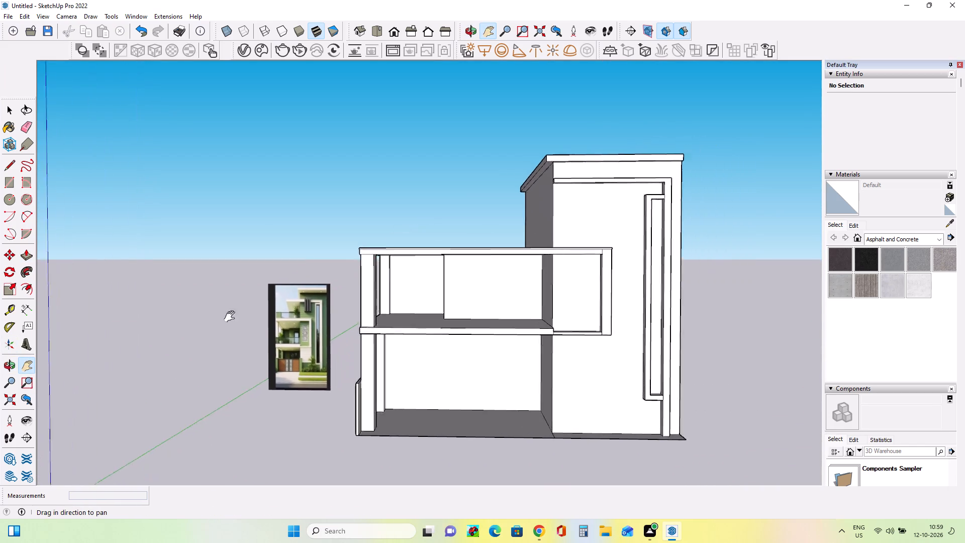
pyautogui.moveTo(232, 317); pyautogui.dragTo(201, 338)
pyautogui.moveTo(513, 400); pyautogui.dragTo(535, 395, button='middle')
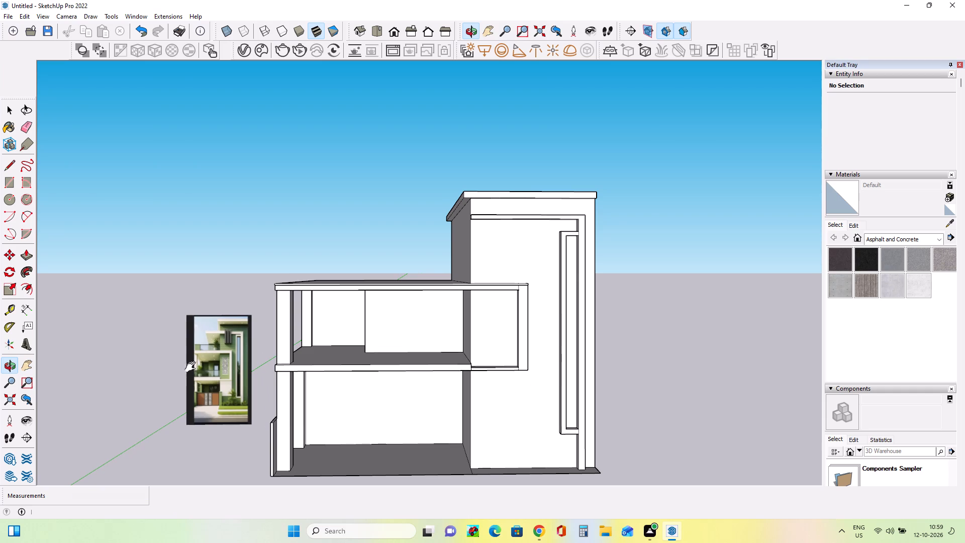
pyautogui.scroll(2, 186, 366)
pyautogui.moveTo(186, 369); pyautogui.dragTo(211, 411, button='middle')
pyautogui.scroll(-2, 204, 307)
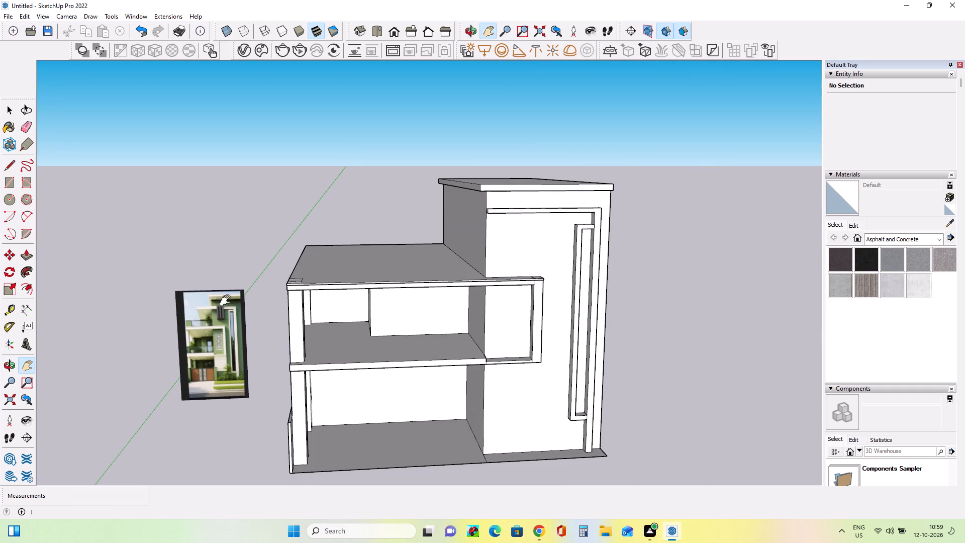
# Push/Pull the end face of the tower's upper horizontal band outward, past the tower's side wall above the terrace.
pyautogui.moveTo(565, 232); pyautogui.dragTo(582, 265, button='middle')
pyautogui.moveTo(502, 222); pyautogui.dragTo(519, 232, button='middle')
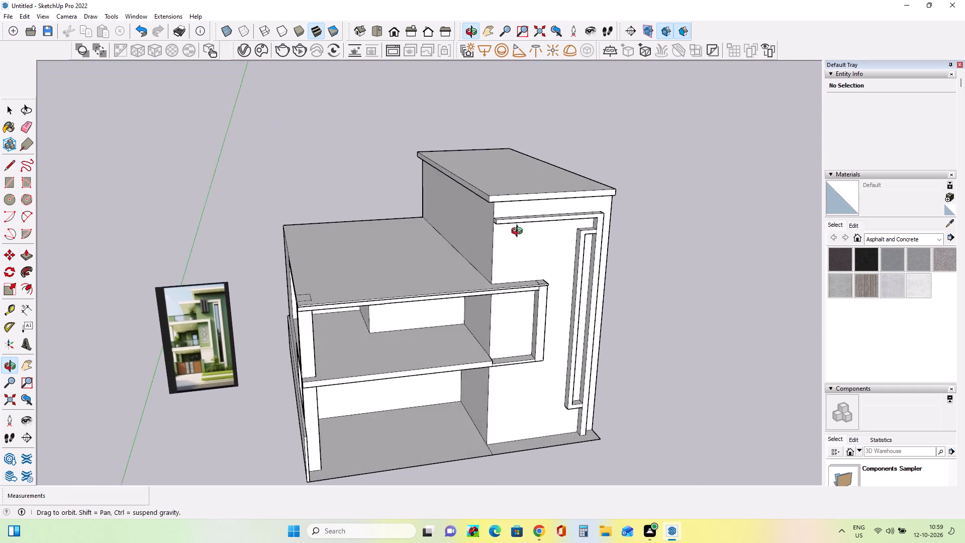
pyautogui.moveTo(519, 232); pyautogui.dragTo(643, 247, button='middle')
pyautogui.scroll(3, 502, 216)
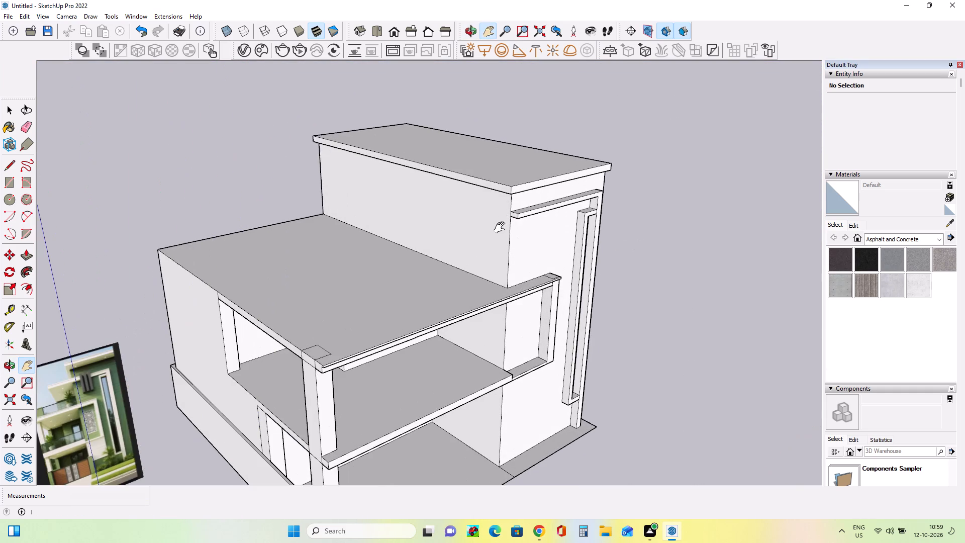
pyautogui.scroll(1, 502, 228)
pyautogui.moveTo(503, 230); pyautogui.dragTo(596, 231, button='middle')
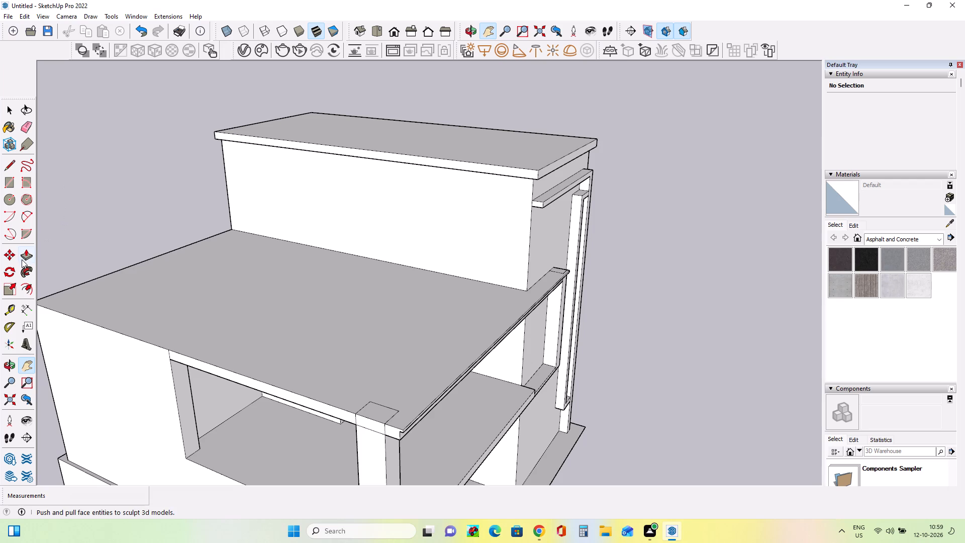
pyautogui.click(22, 259)
pyautogui.click(536, 201)
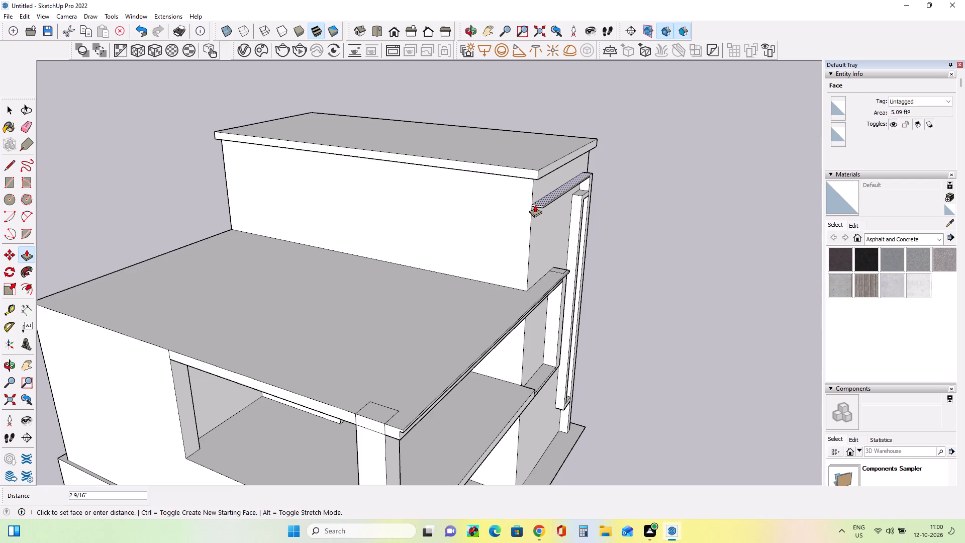
pyautogui.press('Escape')
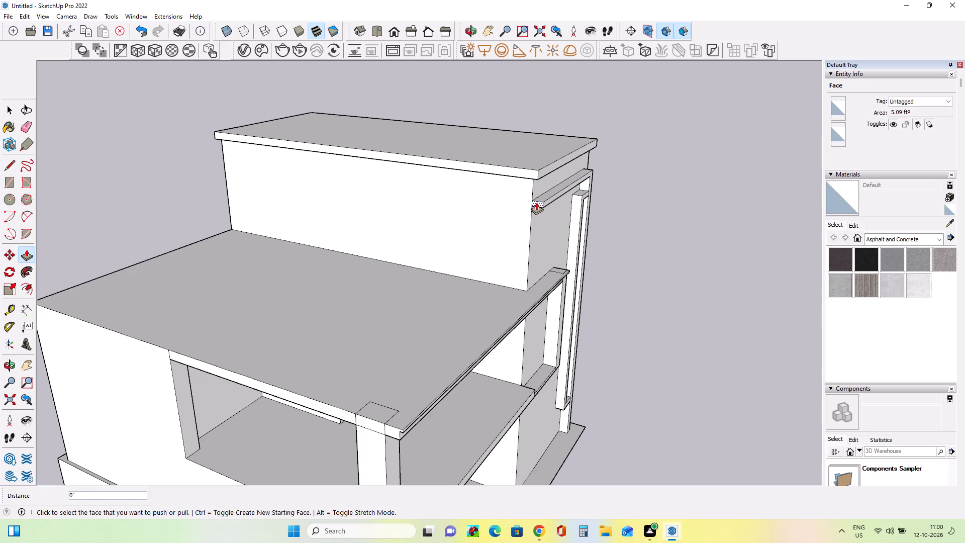
pyautogui.click(536, 202)
pyautogui.click(489, 221)
# Push/Pull the band extension's rear face 11' 3 13/16" back along the tower's side wall to form a projecting slab.
pyautogui.moveTo(419, 235); pyautogui.dragTo(603, 243, button='middle')
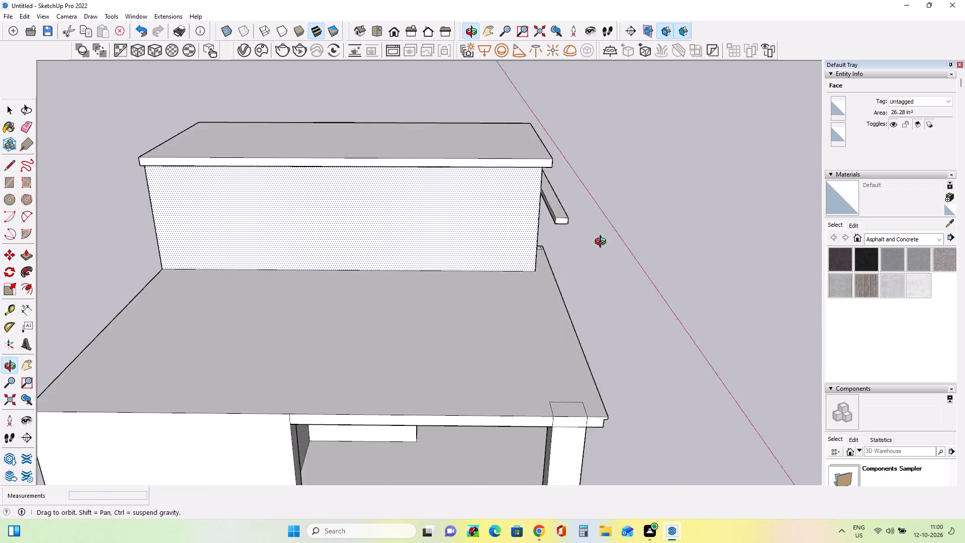
pyautogui.moveTo(603, 243); pyautogui.dragTo(678, 230, button='middle')
pyautogui.click(561, 191)
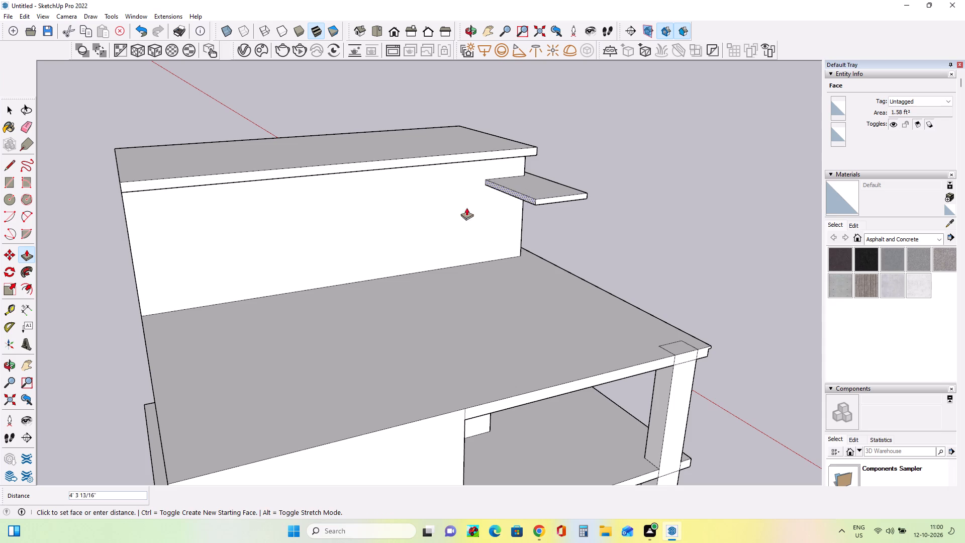
pyautogui.click(368, 227)
# Extend the projecting slab's outer side face 3' 5/16" further out over the terrace.
pyautogui.moveTo(639, 221); pyautogui.dragTo(225, 218, button='middle')
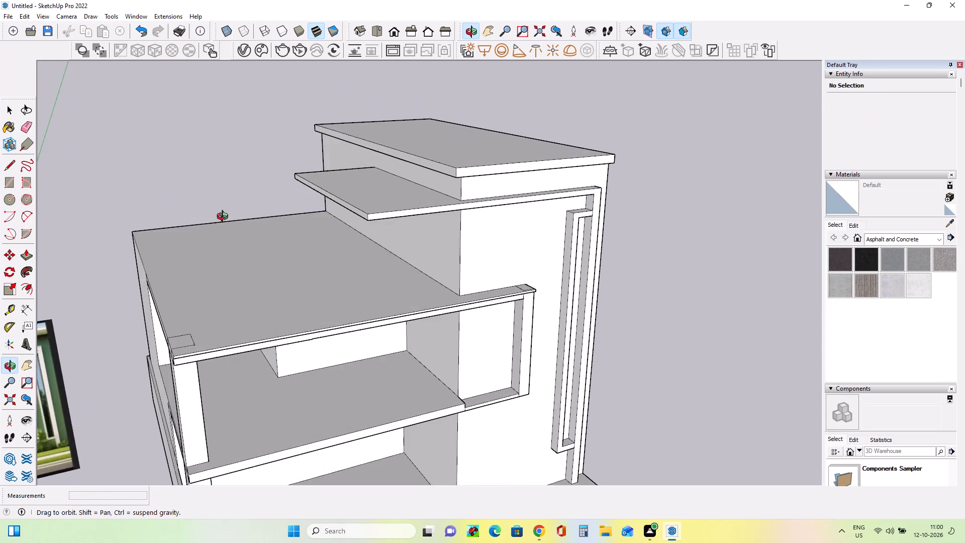
pyautogui.moveTo(225, 218); pyautogui.dragTo(281, 220, button='middle')
pyautogui.scroll(-4, 281, 220)
pyautogui.moveTo(430, 250); pyautogui.dragTo(273, 236, button='middle')
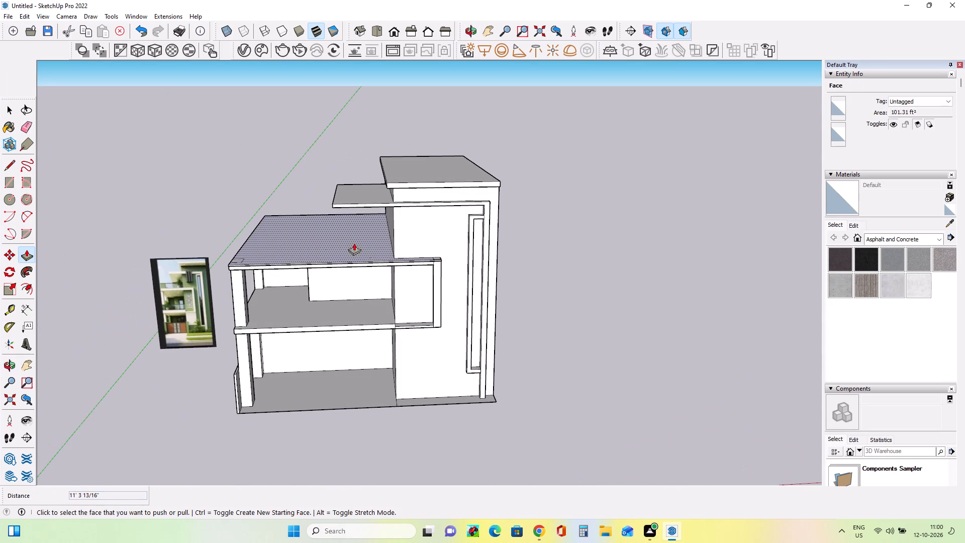
pyautogui.scroll(2, 294, 228)
pyautogui.moveTo(296, 225); pyautogui.dragTo(614, 207, button='middle')
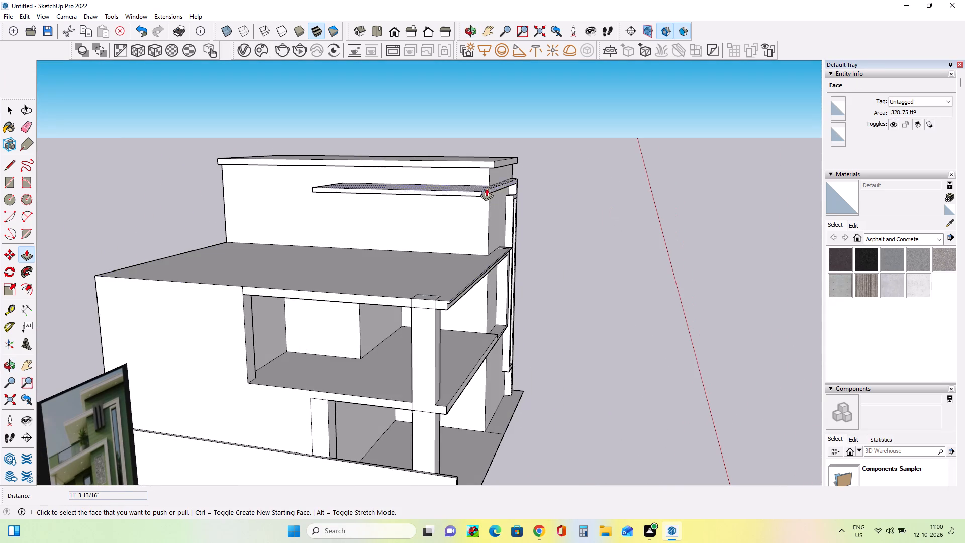
pyautogui.click(462, 194)
pyautogui.click(450, 198)
# Compare the new projecting slab and the terrace below it with the reference image, looking closely at the terrace parapet and railing.
pyautogui.moveTo(622, 234); pyautogui.dragTo(536, 260, button='middle')
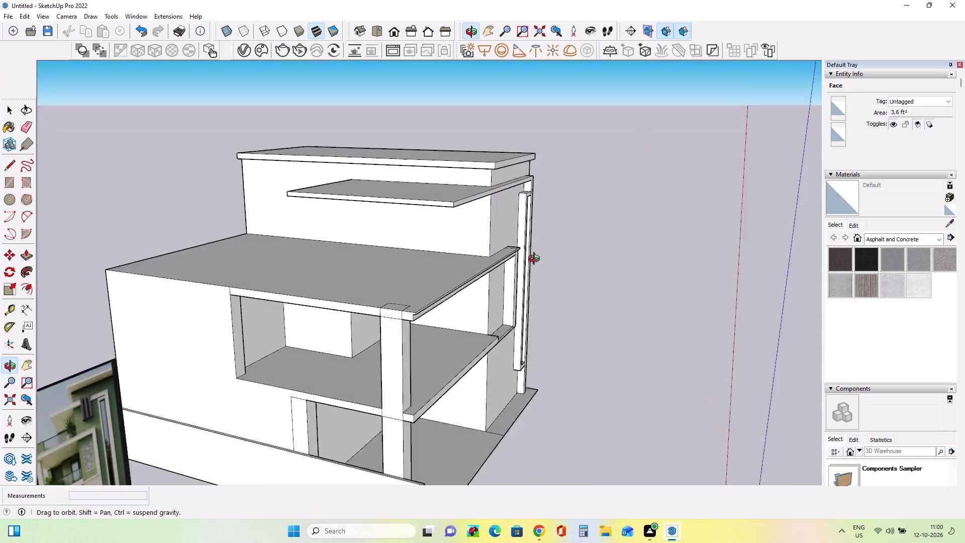
pyautogui.moveTo(536, 260); pyautogui.dragTo(358, 259, button='middle')
pyautogui.moveTo(359, 258); pyautogui.dragTo(323, 267, button='middle')
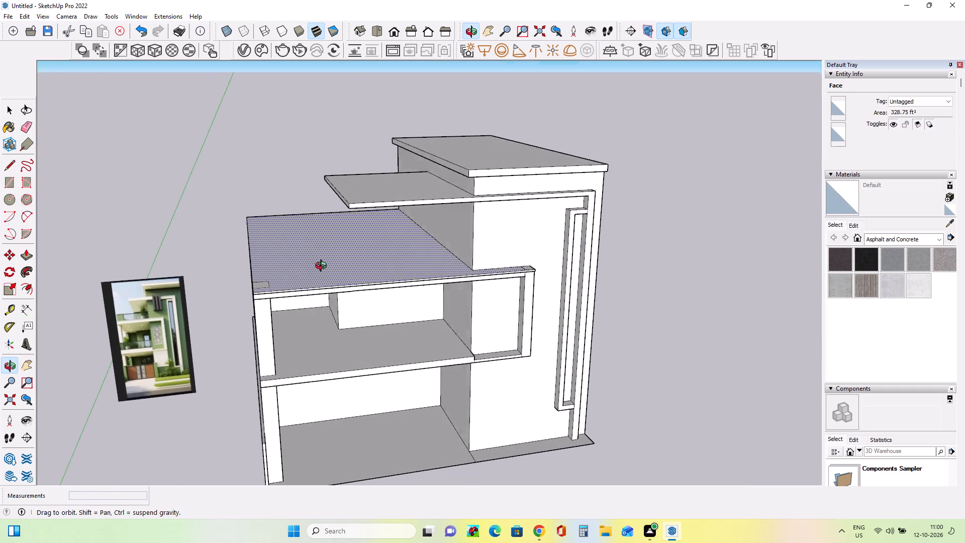
pyautogui.moveTo(323, 267); pyautogui.dragTo(317, 267, button='middle')
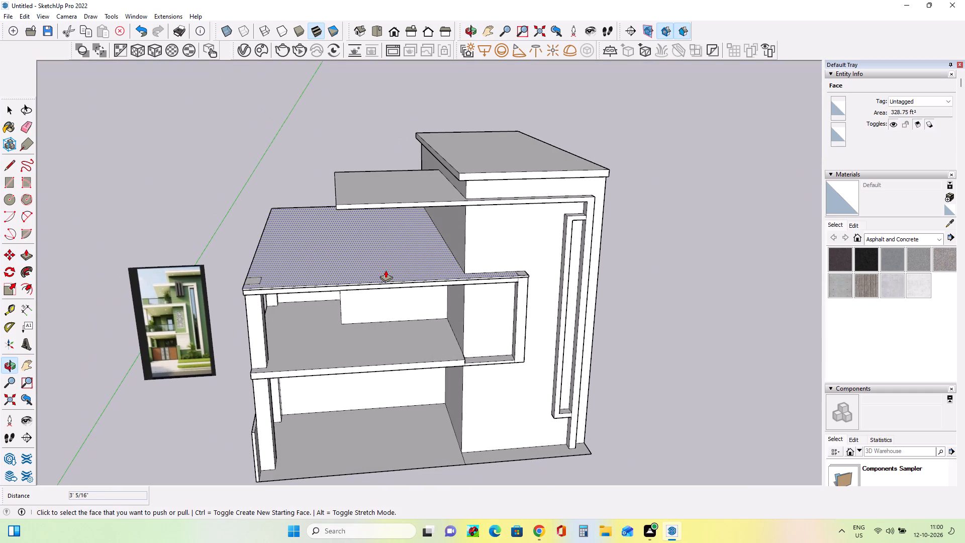
pyautogui.moveTo(385, 270); pyautogui.dragTo(409, 303, button='middle')
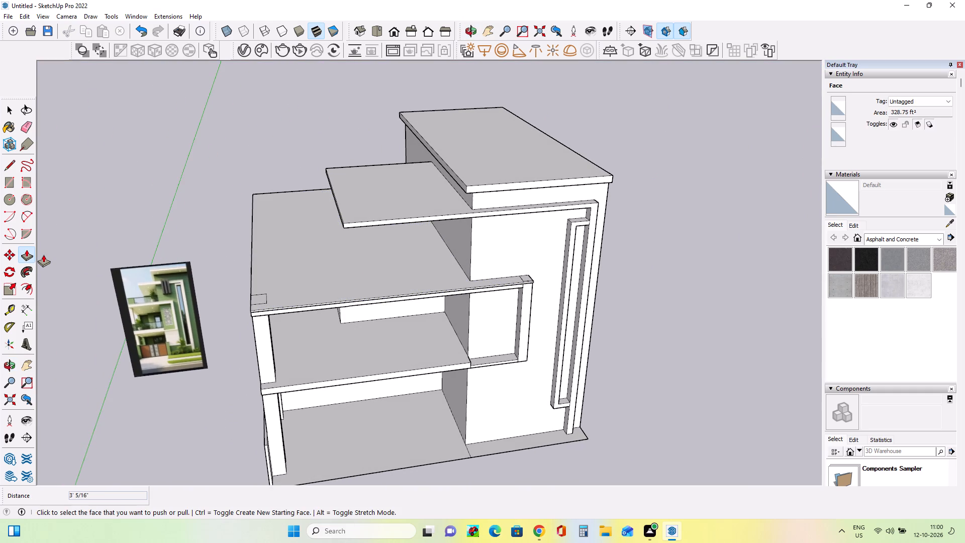
pyautogui.scroll(3, 119, 314)
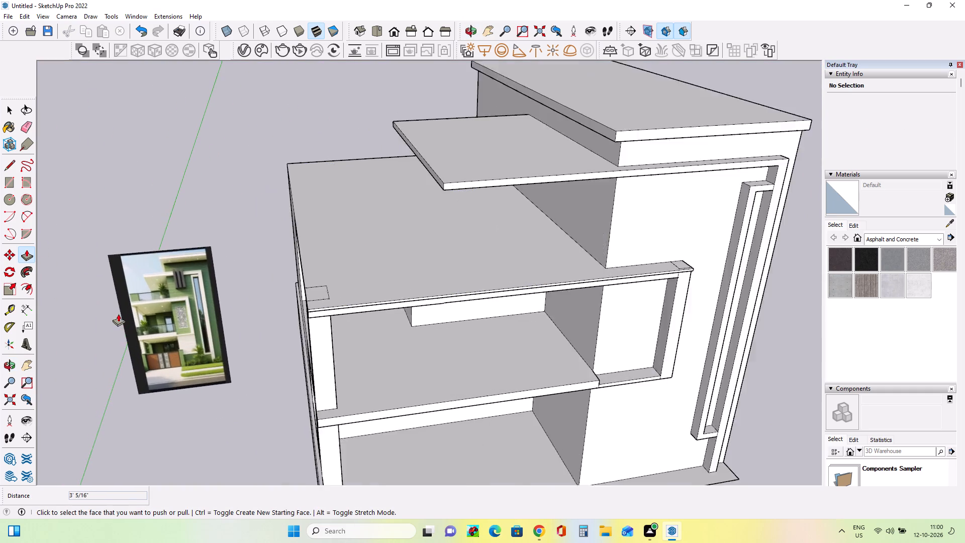
pyautogui.scroll(1, 118, 314)
pyautogui.scroll(15, 153, 288)
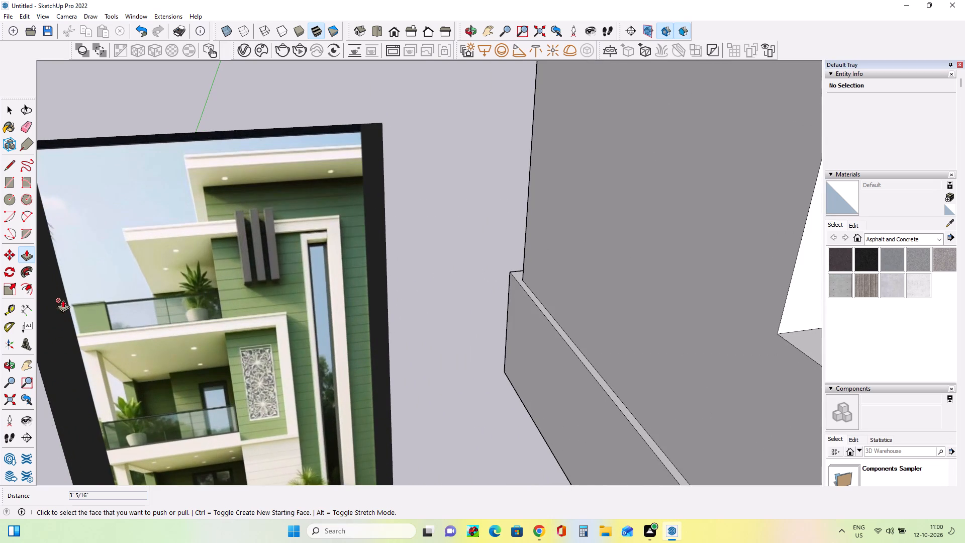
pyautogui.scroll(-7, 63, 300)
pyautogui.scroll(1, 62, 299)
pyautogui.scroll(-17, 62, 299)
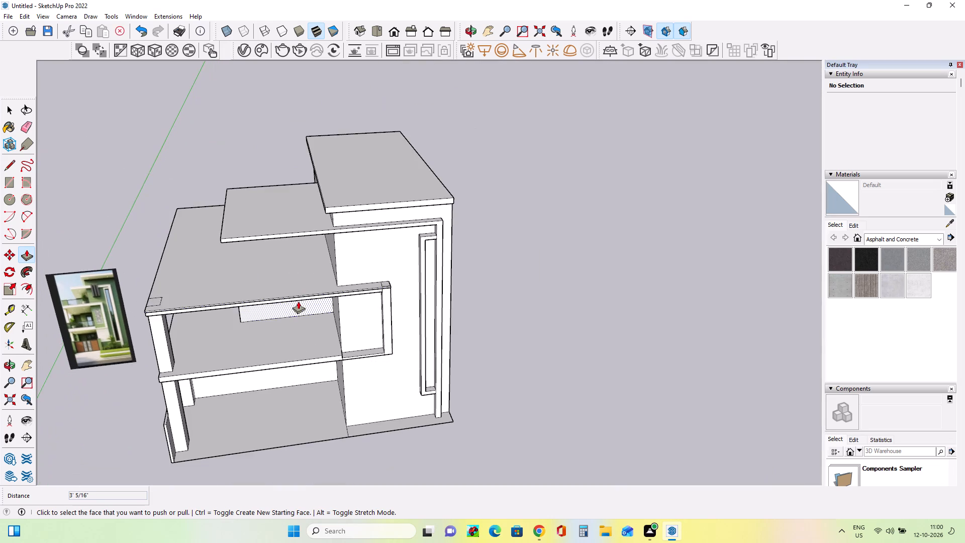
# Draw a thin rectangular strip about 14' 3 3/8" by 1 1/16" on the upper terrace, from the tower's corner to the terrace's side edge.
pyautogui.moveTo(298, 301); pyautogui.dragTo(309, 276, button='middle')
pyautogui.scroll(5, 150, 308)
pyautogui.moveTo(189, 312); pyautogui.dragTo(204, 359, button='middle')
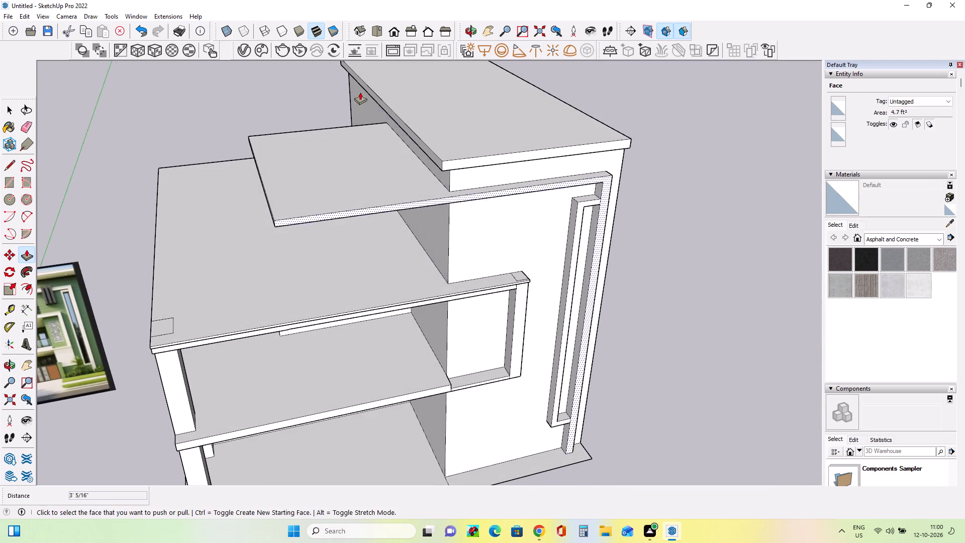
pyautogui.click(5, 183)
pyautogui.moveTo(475, 314); pyautogui.dragTo(475, 333, button='middle')
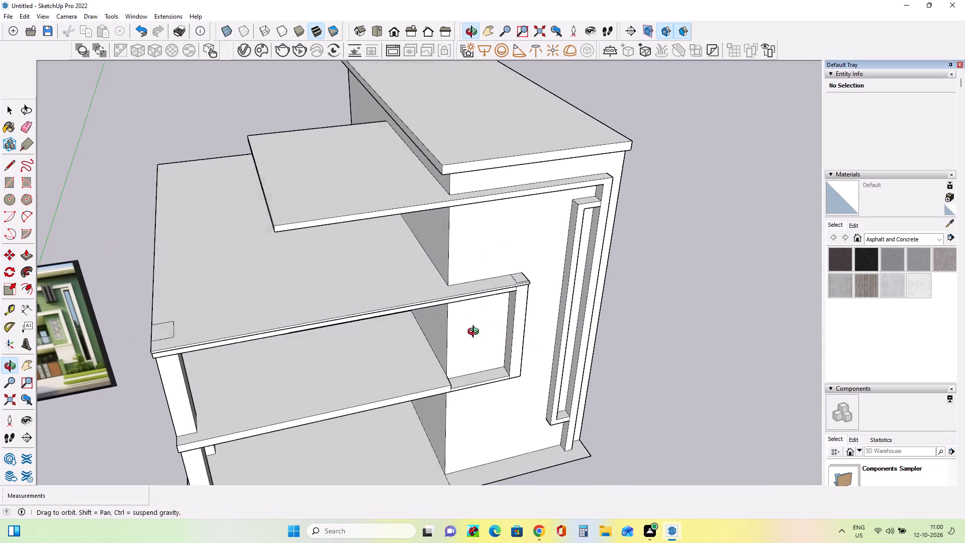
pyautogui.moveTo(475, 333); pyautogui.dragTo(475, 339, button='middle')
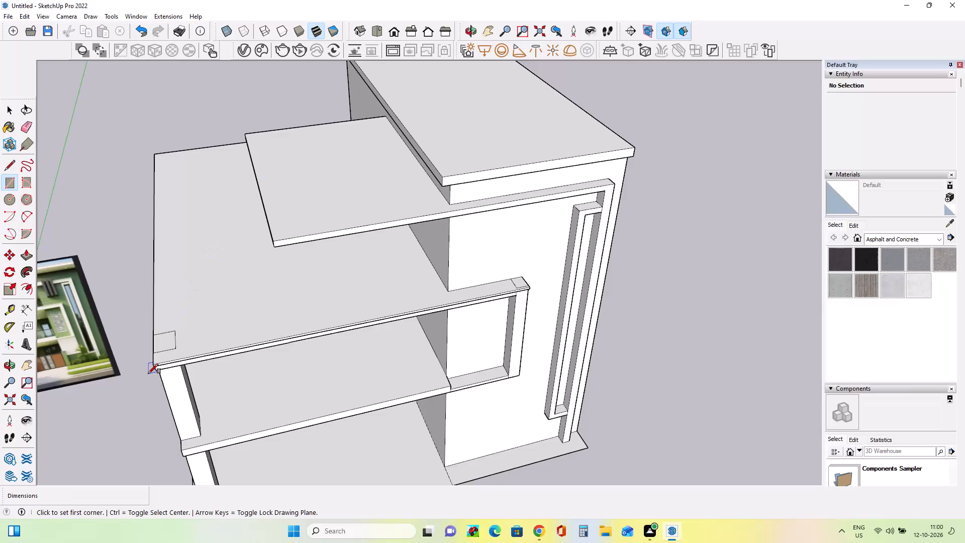
pyautogui.scroll(-5, 314, 342)
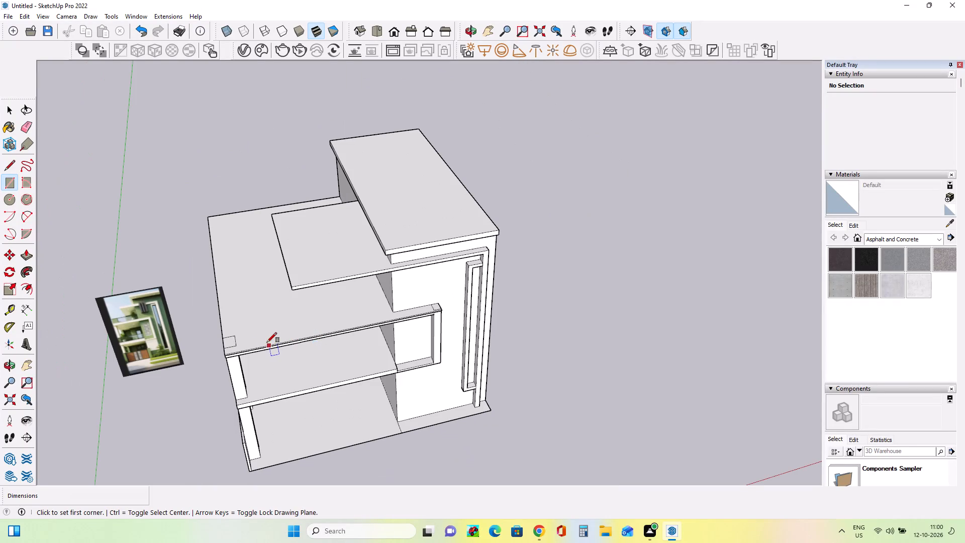
pyautogui.scroll(8, 236, 343)
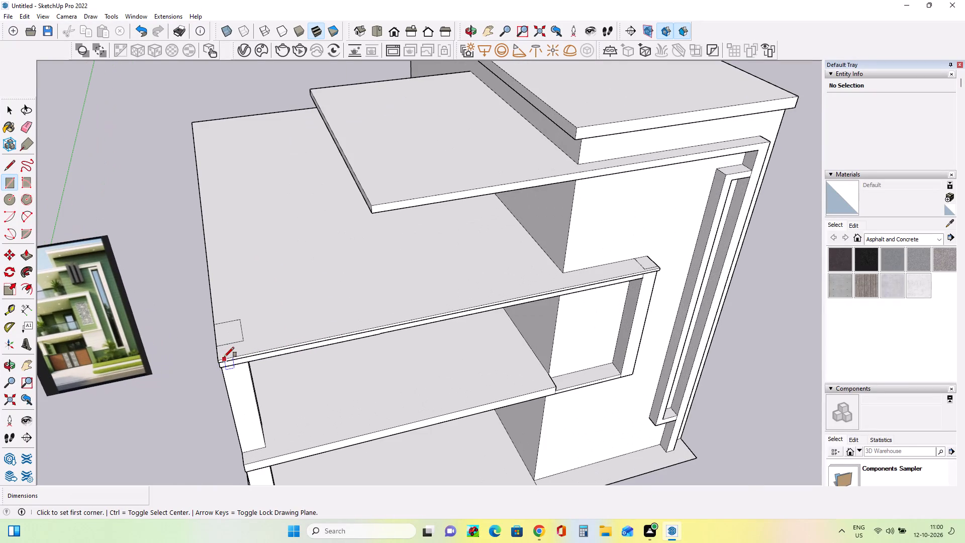
pyautogui.click(222, 357)
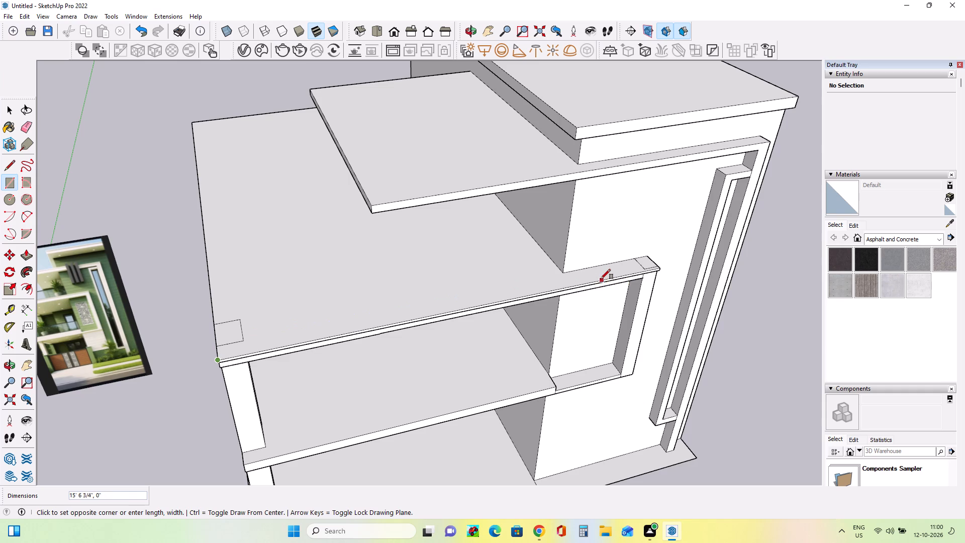
pyautogui.press('Escape')
pyautogui.scroll(2, 548, 275)
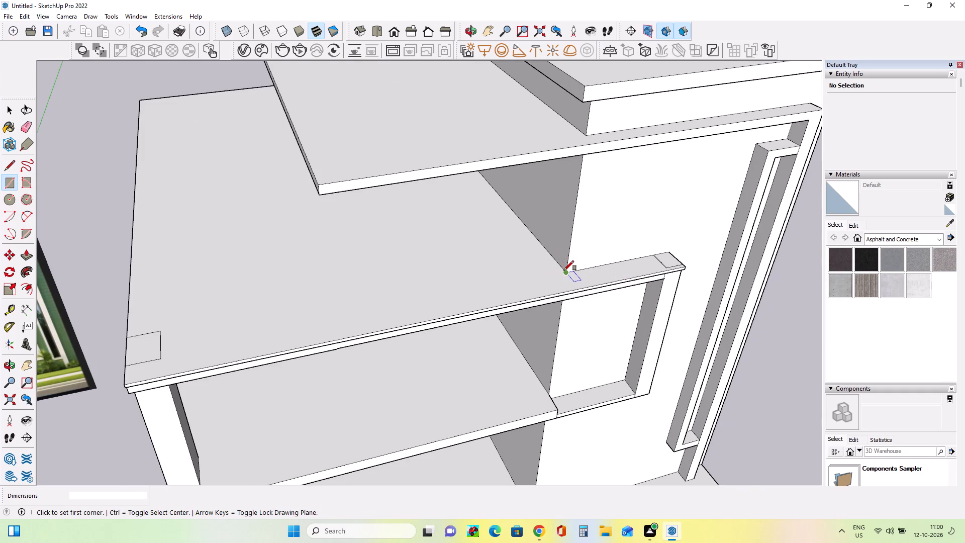
pyautogui.click(564, 270)
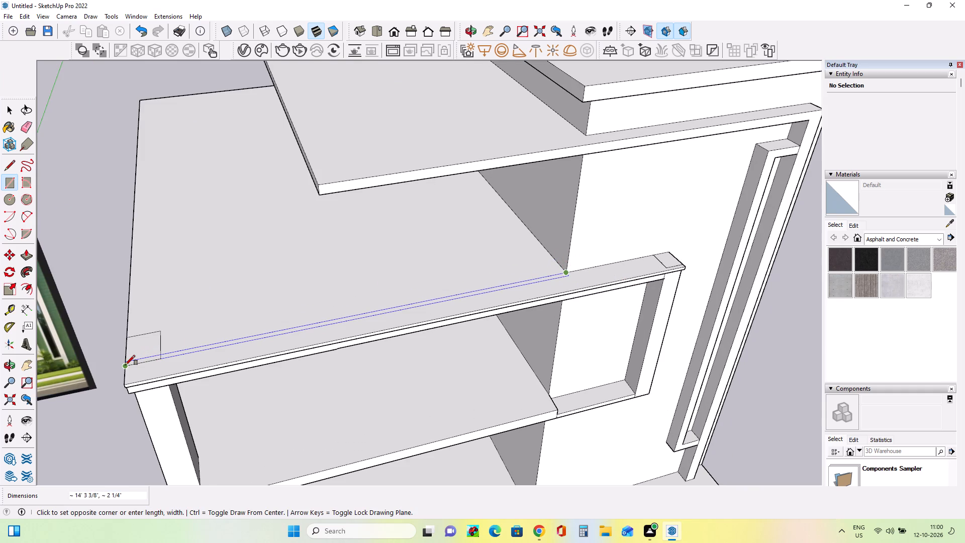
pyautogui.press('Escape')
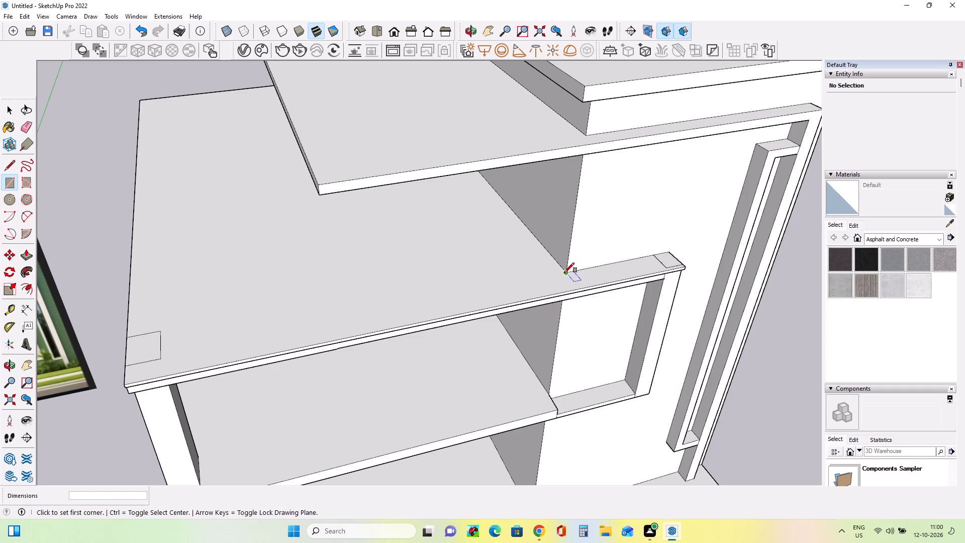
pyautogui.click(564, 273)
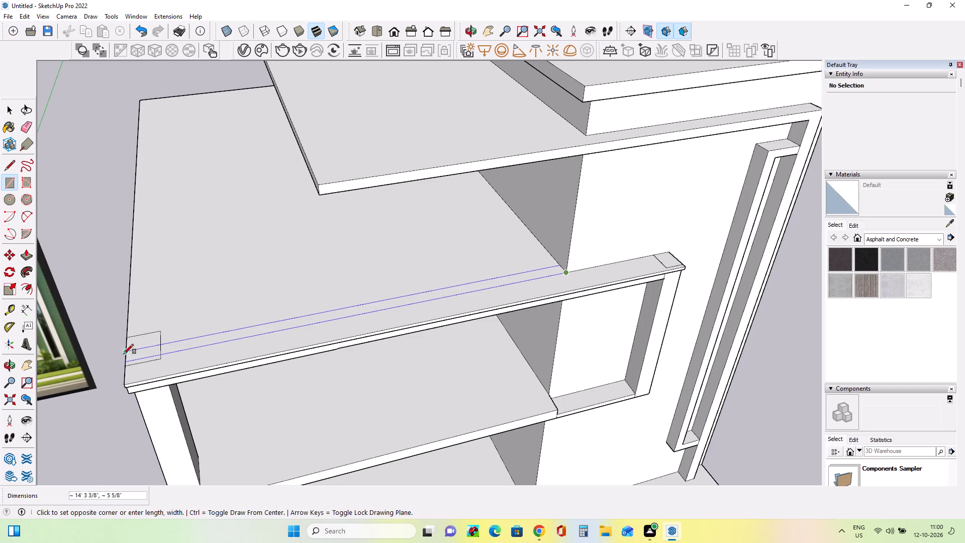
pyautogui.scroll(8, 124, 358)
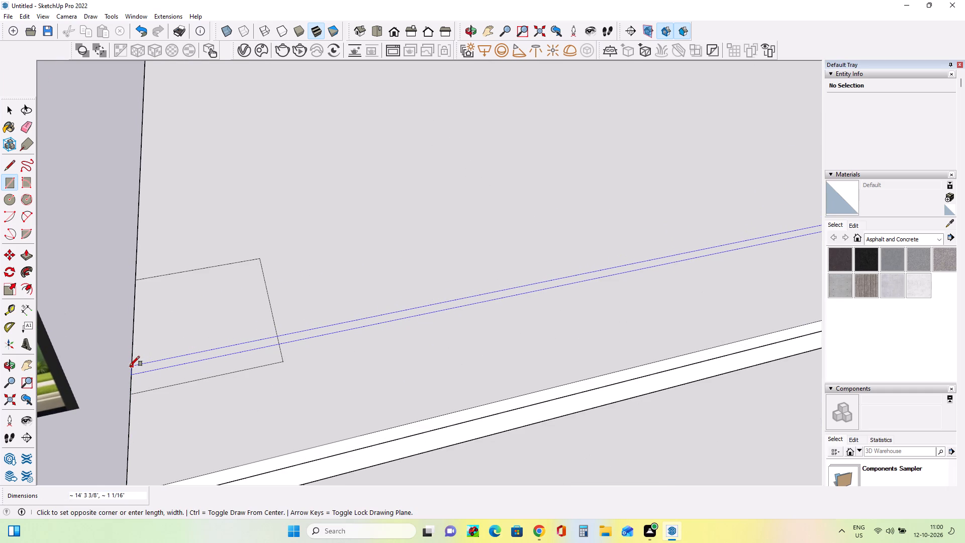
pyautogui.click(129, 367)
pyautogui.scroll(-14, 197, 373)
pyautogui.scroll(-5, 387, 357)
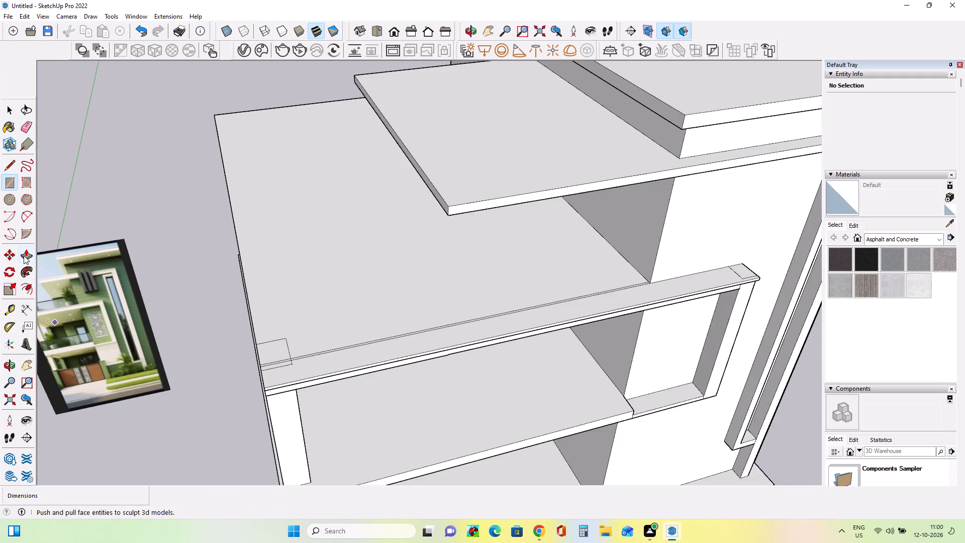
# Push/Pull the thin terrace strip up about 2' 2 7/8" to form a railing panel.
pyautogui.click(24, 256)
pyautogui.scroll(8, 409, 334)
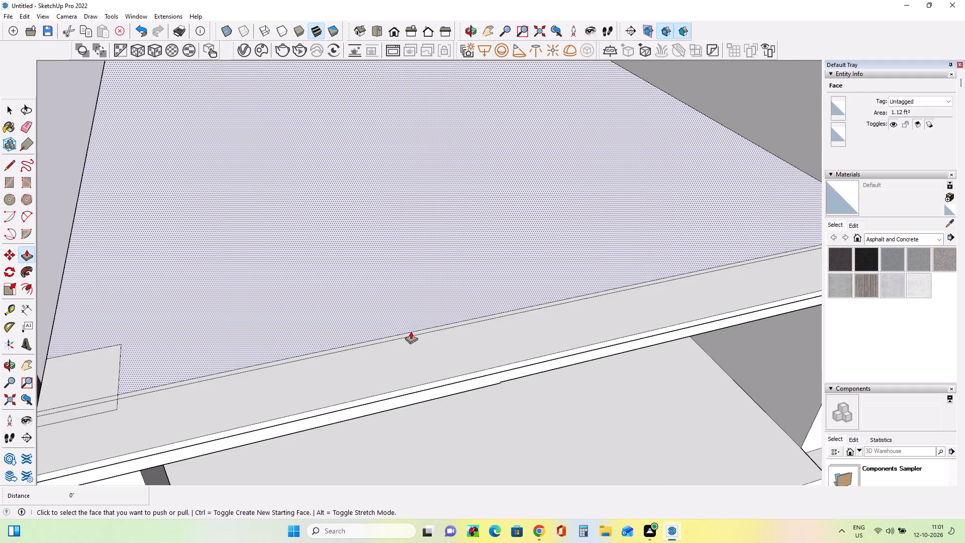
pyautogui.click(411, 332)
pyautogui.scroll(-4, 410, 210)
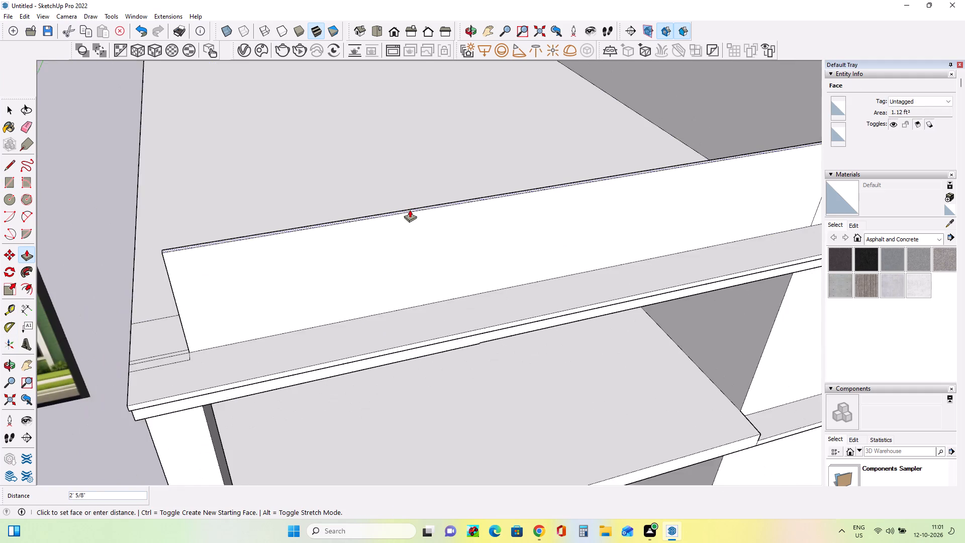
pyautogui.scroll(-7, 410, 210)
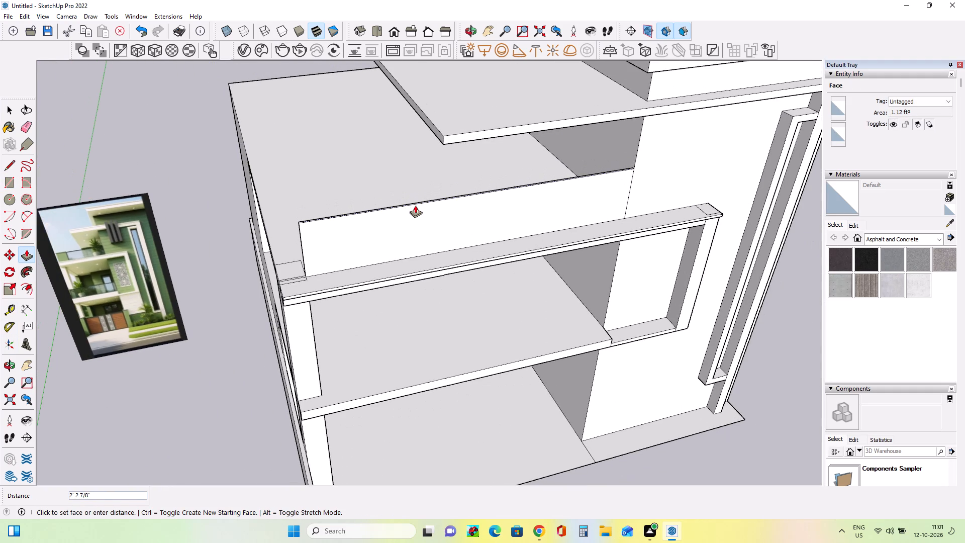
pyautogui.click(415, 205)
# Extend the railing panel's free end about 11 11/16" to the terrace's side edge.
pyautogui.moveTo(615, 304); pyautogui.dragTo(571, 264, button='middle')
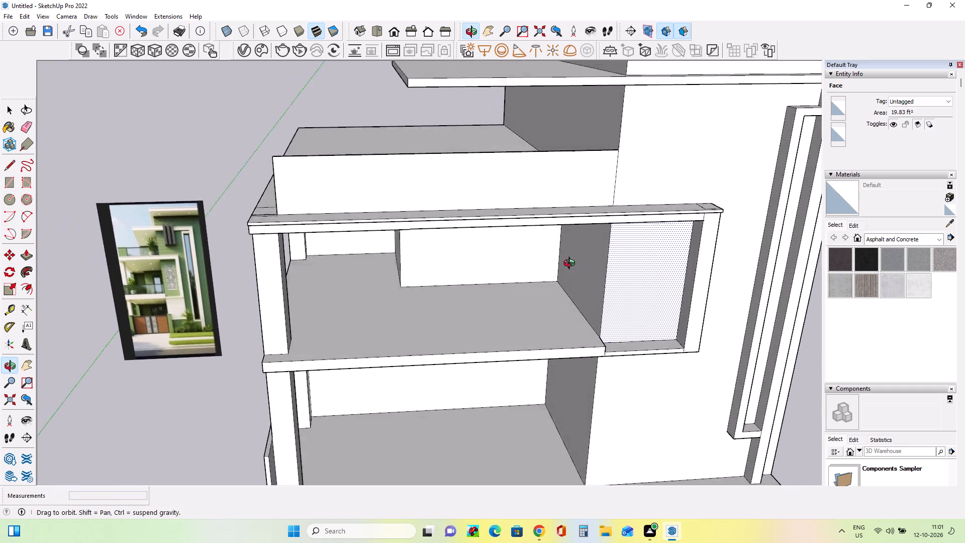
pyautogui.moveTo(571, 264); pyautogui.dragTo(764, 315, button='middle')
pyautogui.scroll(7, 420, 321)
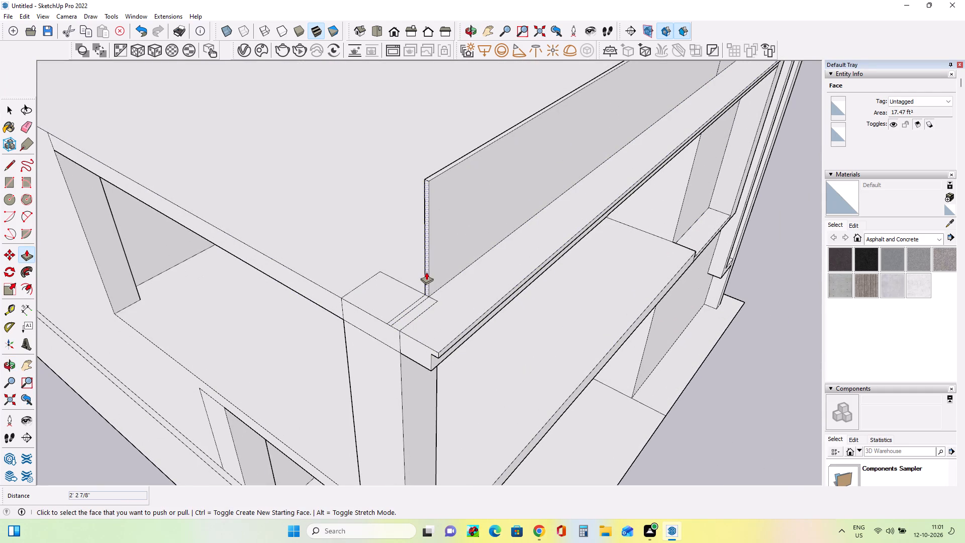
pyautogui.click(426, 272)
pyautogui.click(385, 328)
# Examine the terrace railing panel and the projecting slab above it from the corner and front, comparing with the reference image.
pyautogui.moveTo(418, 363); pyautogui.dragTo(457, 363, button='middle')
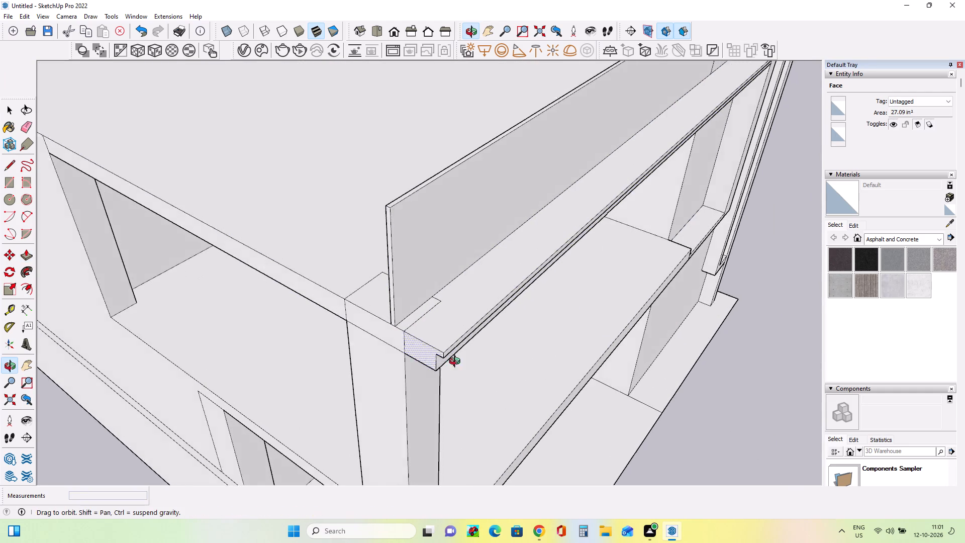
pyautogui.moveTo(457, 363); pyautogui.dragTo(411, 376, button='middle')
pyautogui.moveTo(458, 387); pyautogui.dragTo(347, 335, button='middle')
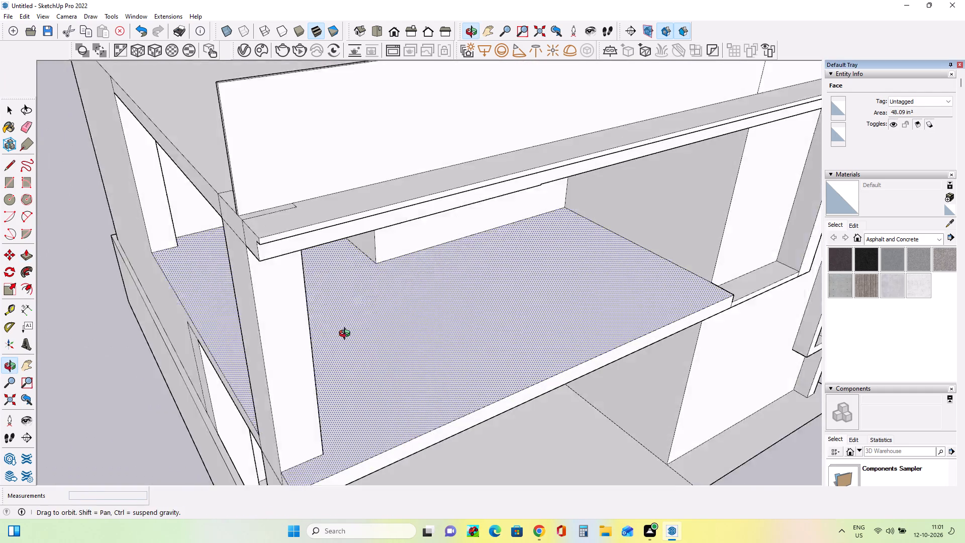
pyautogui.moveTo(347, 335); pyautogui.dragTo(345, 335, button='middle')
pyautogui.moveTo(300, 329); pyautogui.dragTo(294, 320, button='middle')
pyautogui.scroll(-8, 281, 323)
pyautogui.moveTo(523, 342); pyautogui.dragTo(433, 280, button='middle')
pyautogui.scroll(-4, 433, 279)
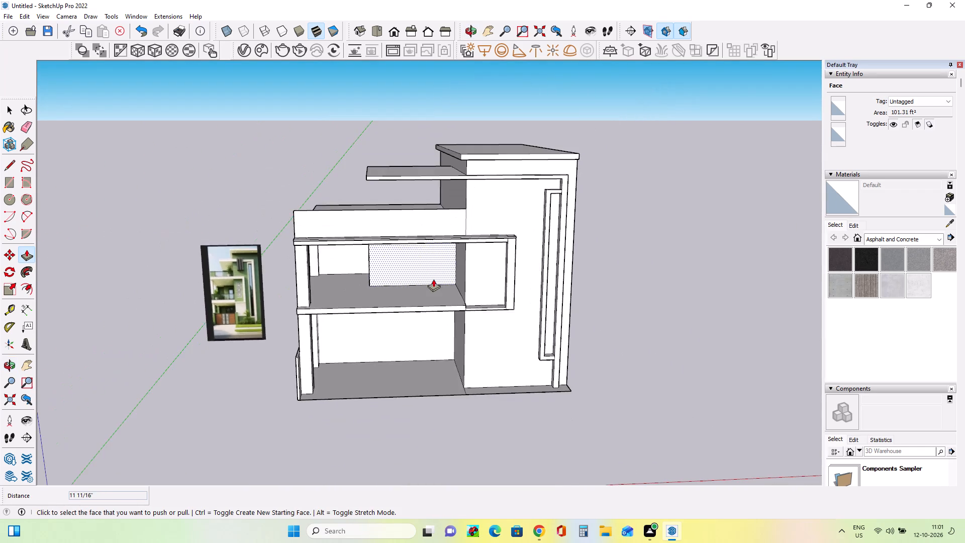
pyautogui.scroll(-4, 433, 279)
pyautogui.scroll(4, 447, 269)
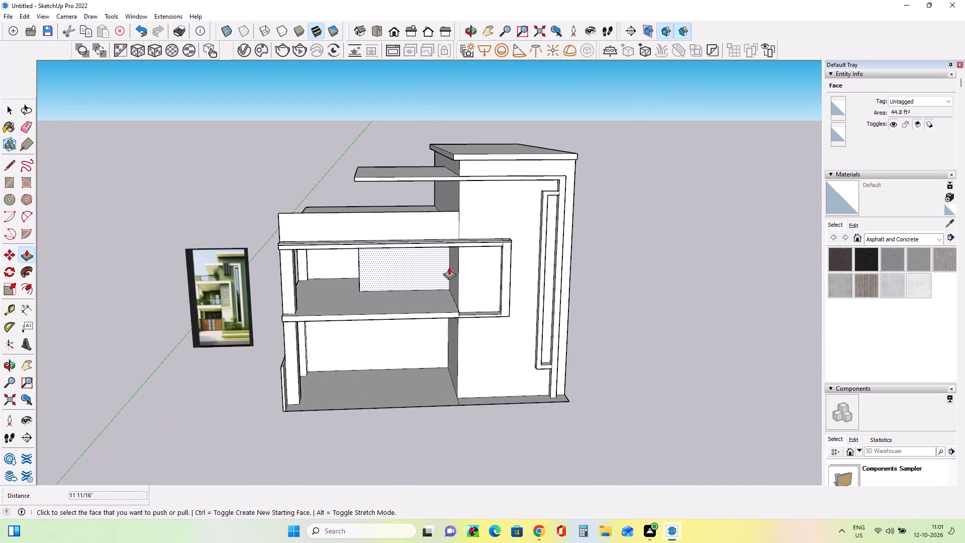
pyautogui.moveTo(449, 264); pyautogui.dragTo(460, 273, button='middle')
# Push the projecting slab's outer side face back about 1' 7 15/16" toward the tower.
pyautogui.moveTo(419, 255); pyautogui.dragTo(557, 286, button='middle')
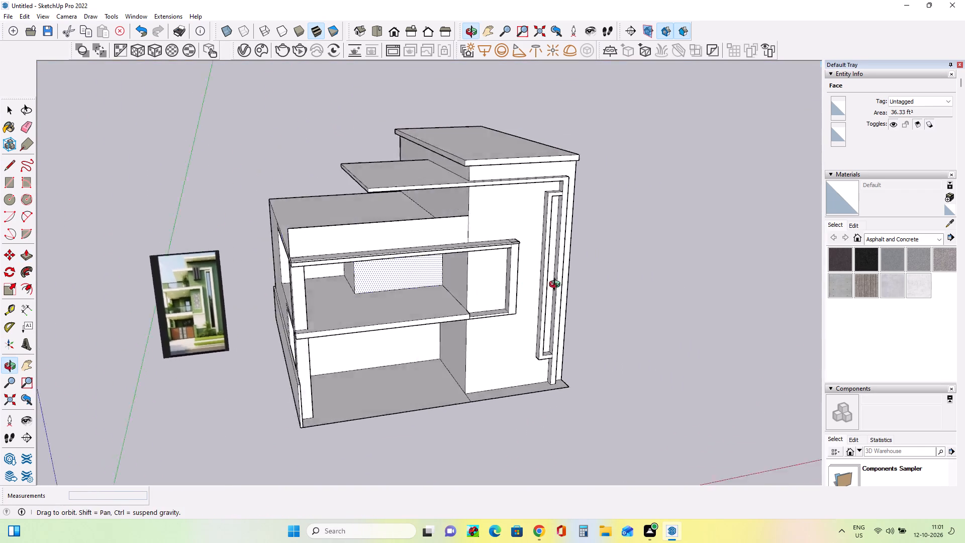
pyautogui.moveTo(557, 286); pyautogui.dragTo(714, 278, button='middle')
pyautogui.click(451, 194)
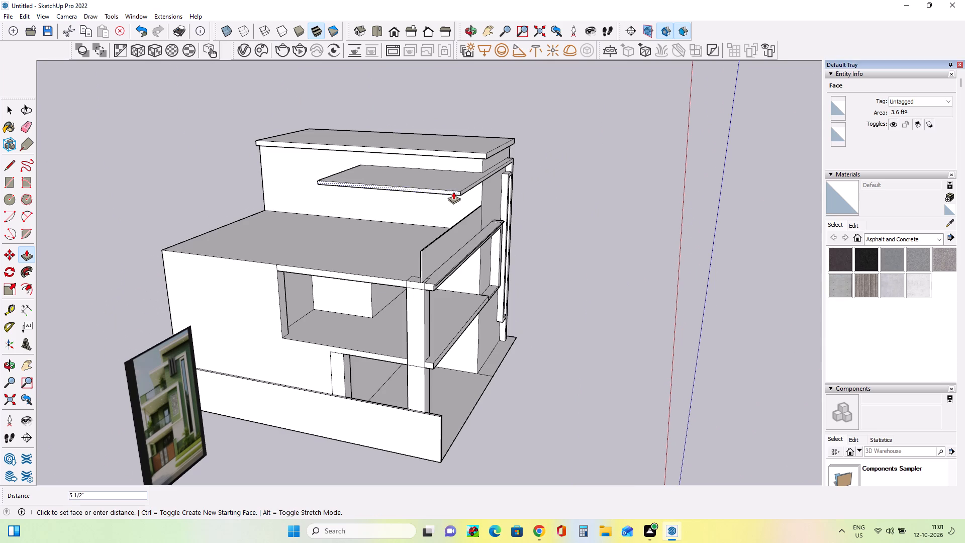
pyautogui.click(457, 188)
# Thicken the projecting slab by pulling its top face up about 2 7/16".
pyautogui.moveTo(675, 273); pyautogui.dragTo(463, 273, button='middle')
pyautogui.moveTo(408, 260); pyautogui.dragTo(283, 227, button='middle')
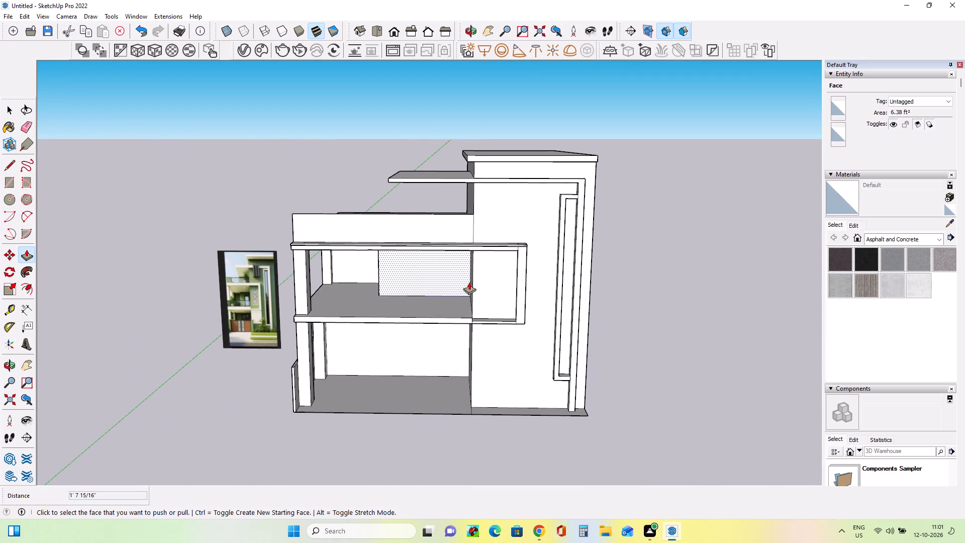
pyautogui.middleClick(469, 282)
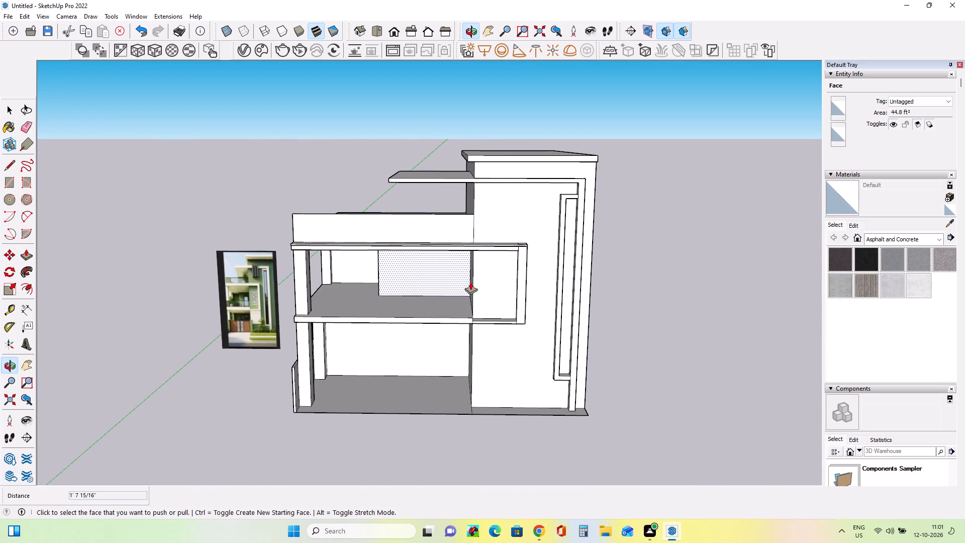
pyautogui.moveTo(470, 282); pyautogui.dragTo(482, 304, button='middle')
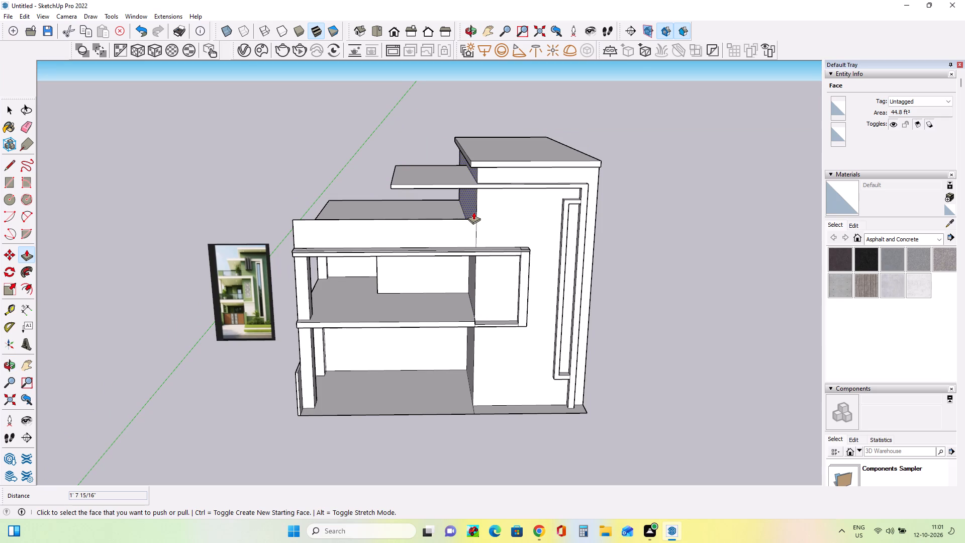
pyautogui.moveTo(468, 205); pyautogui.dragTo(465, 249, button='middle')
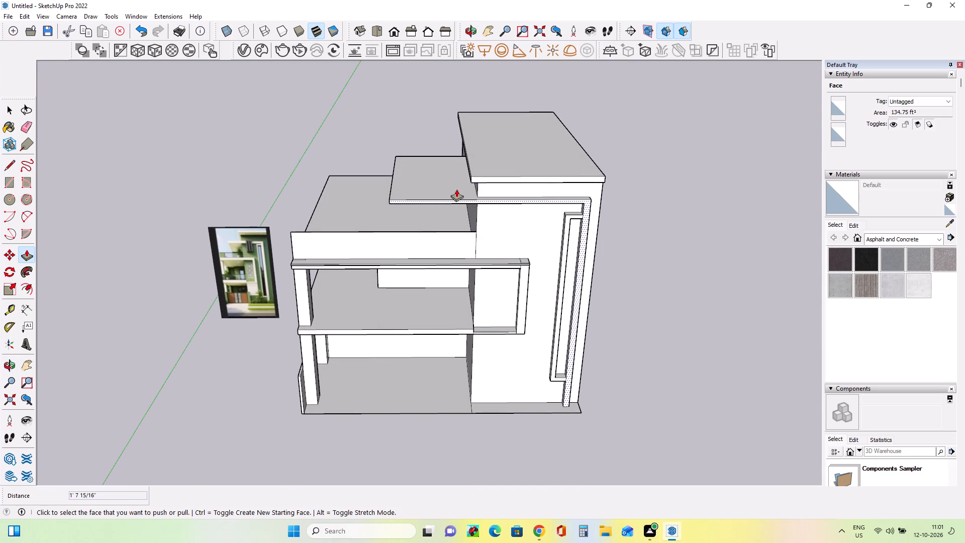
pyautogui.click(456, 189)
pyautogui.click(456, 187)
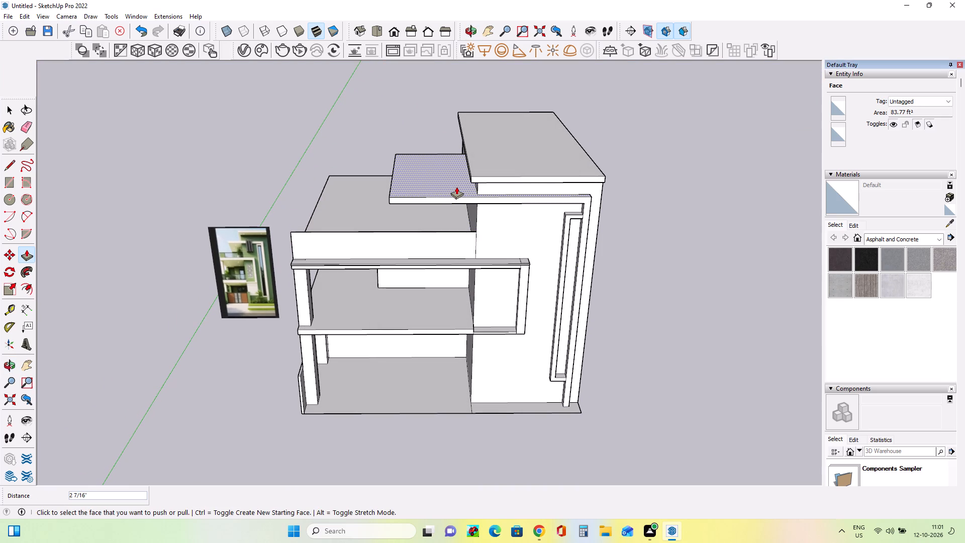
# Shorten the projecting slab by pushing its outer side face a further 1' 3 1/16" or so toward the tower.
pyautogui.moveTo(479, 260); pyautogui.dragTo(490, 152, button='middle')
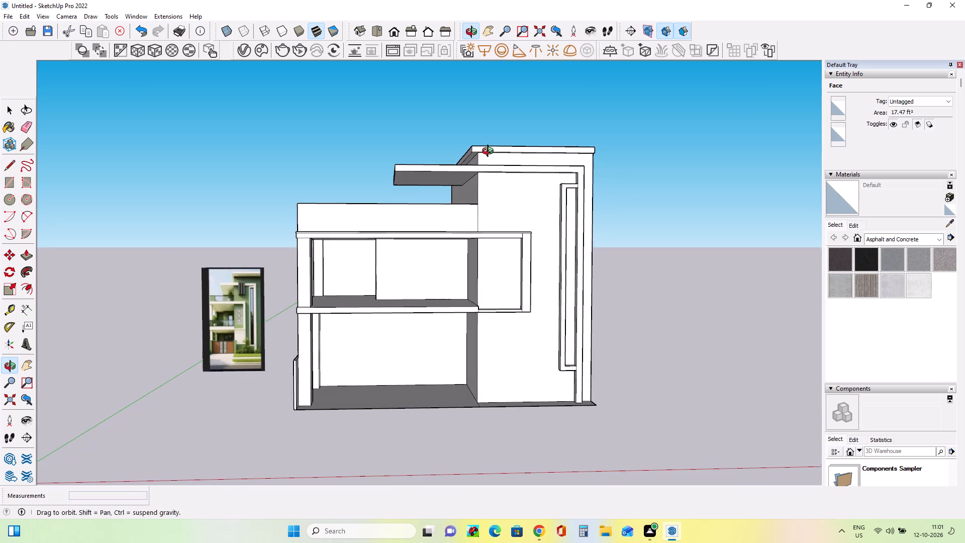
pyautogui.moveTo(490, 152); pyautogui.dragTo(484, 154, button='middle')
pyautogui.moveTo(483, 159); pyautogui.dragTo(480, 164, button='middle')
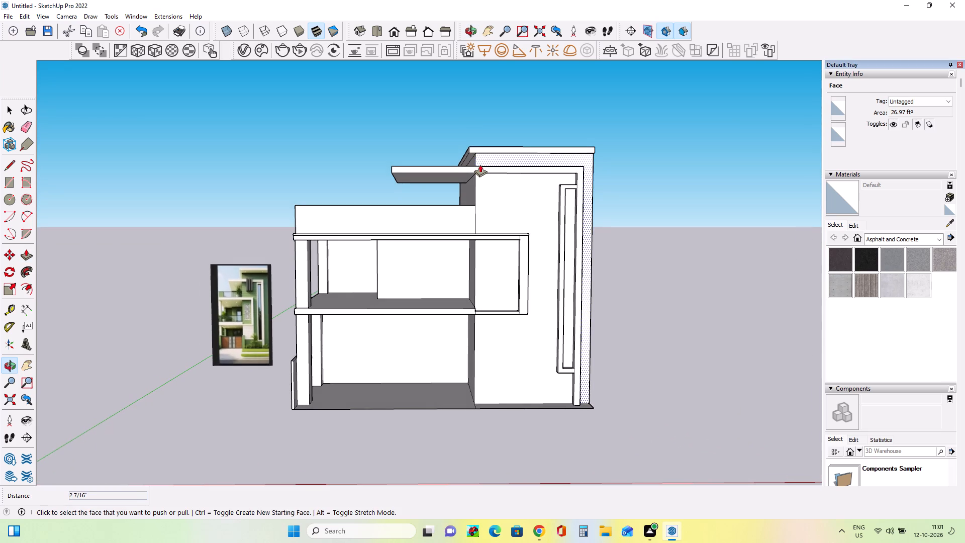
pyautogui.moveTo(472, 177); pyautogui.dragTo(695, 185, button='middle')
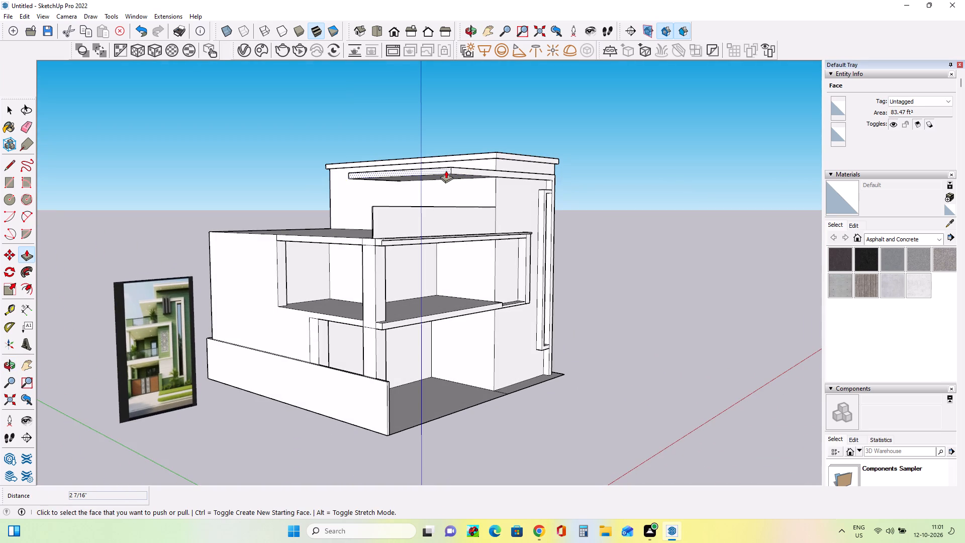
pyautogui.click(446, 170)
pyautogui.click(456, 168)
pyautogui.moveTo(660, 208); pyautogui.dragTo(399, 230, button='middle')
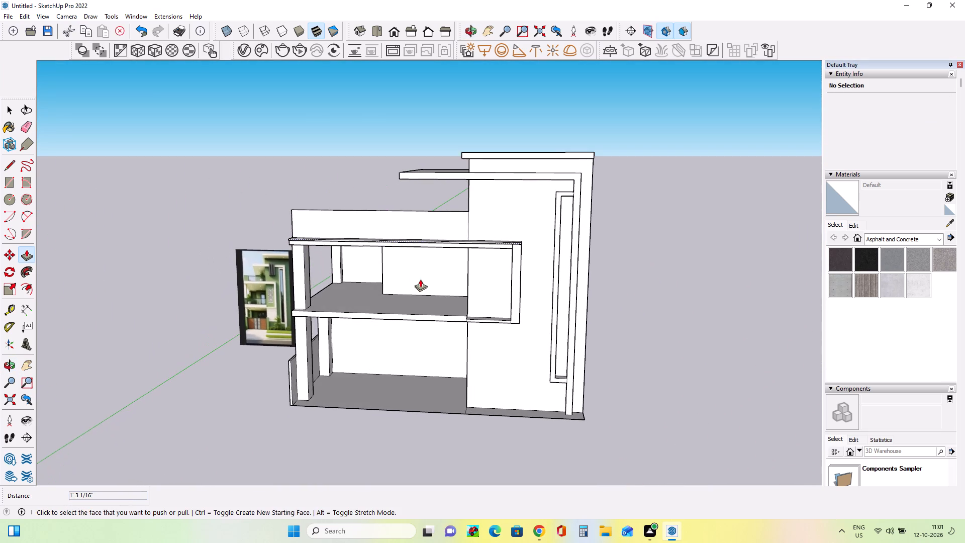
pyautogui.middleClick(421, 281)
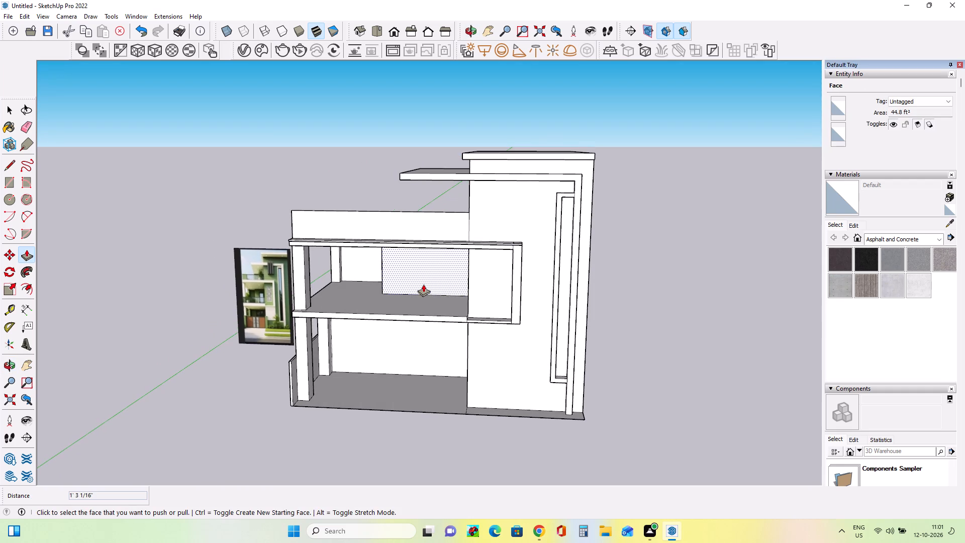
pyautogui.moveTo(423, 284); pyautogui.dragTo(447, 271, button='middle')
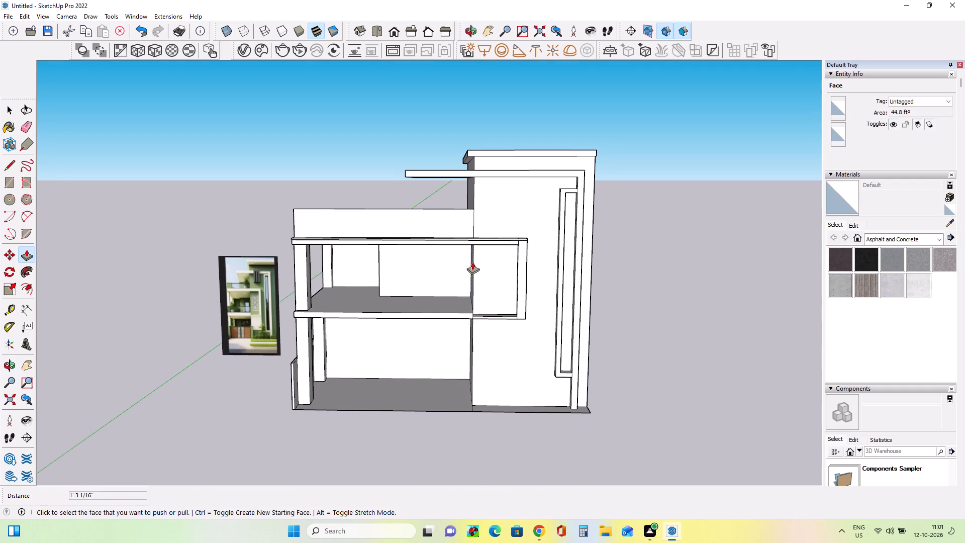
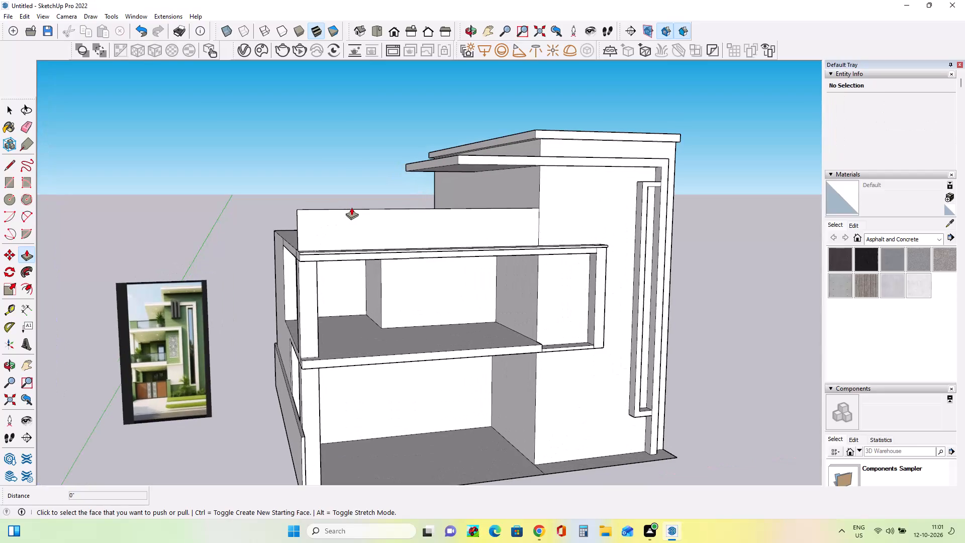
# Divide the terrace railing panel with a vertical line from its base to its top edge, about a quarter of its length from the outer end.
pyautogui.moveTo(10, 163); pyautogui.dragTo(16, 164)
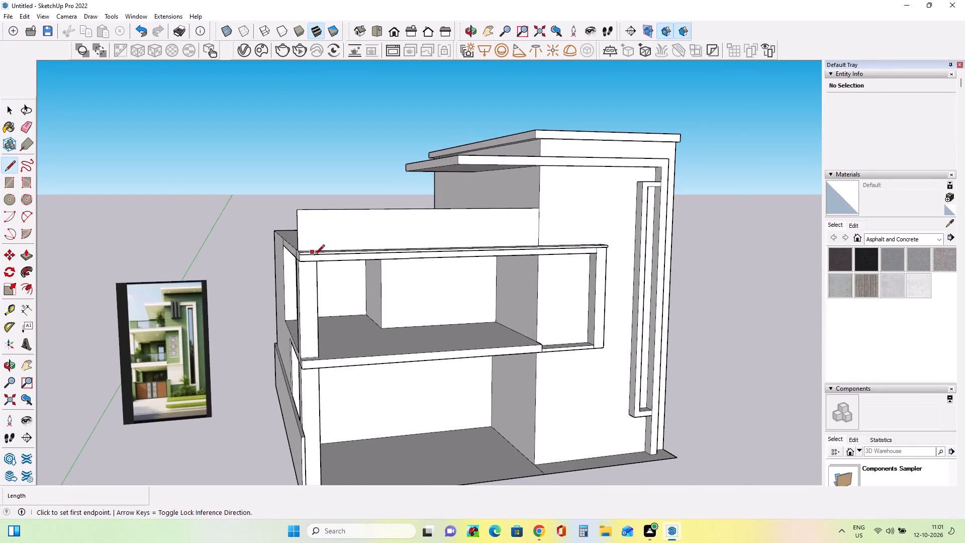
pyautogui.scroll(3, 360, 241)
pyautogui.click(355, 252)
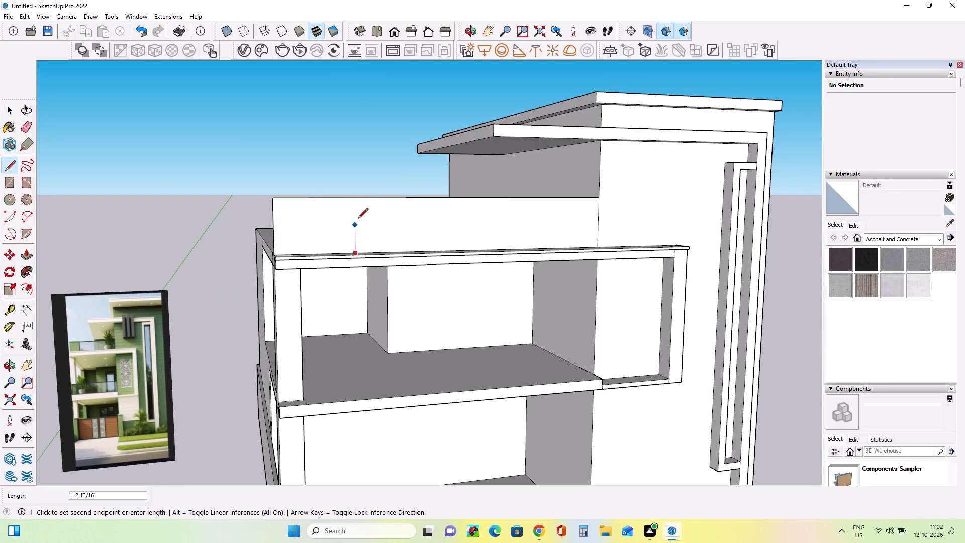
pyautogui.click(356, 198)
pyautogui.moveTo(422, 297); pyautogui.dragTo(449, 372, button='middle')
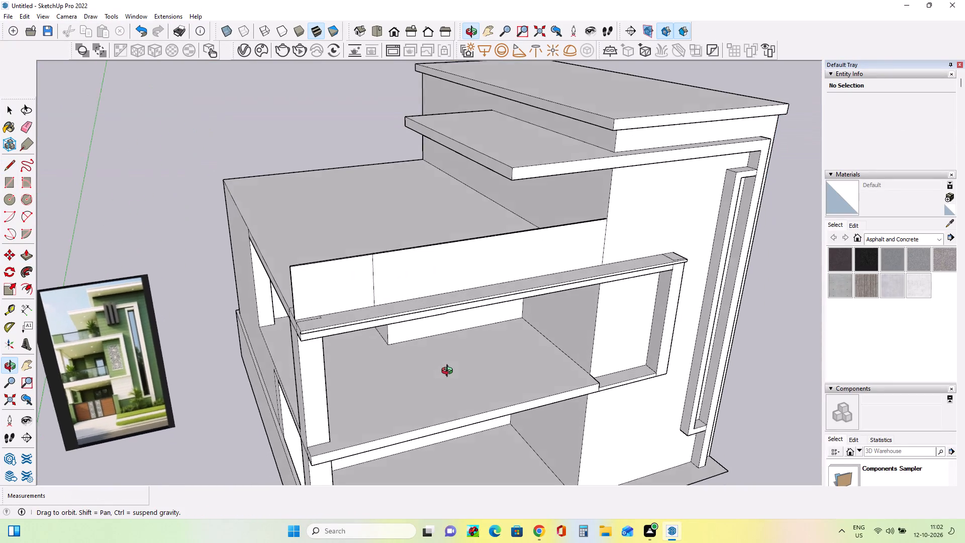
pyautogui.moveTo(449, 372); pyautogui.dragTo(393, 301, button='middle')
pyautogui.moveTo(474, 335); pyautogui.dragTo(466, 339, button='middle')
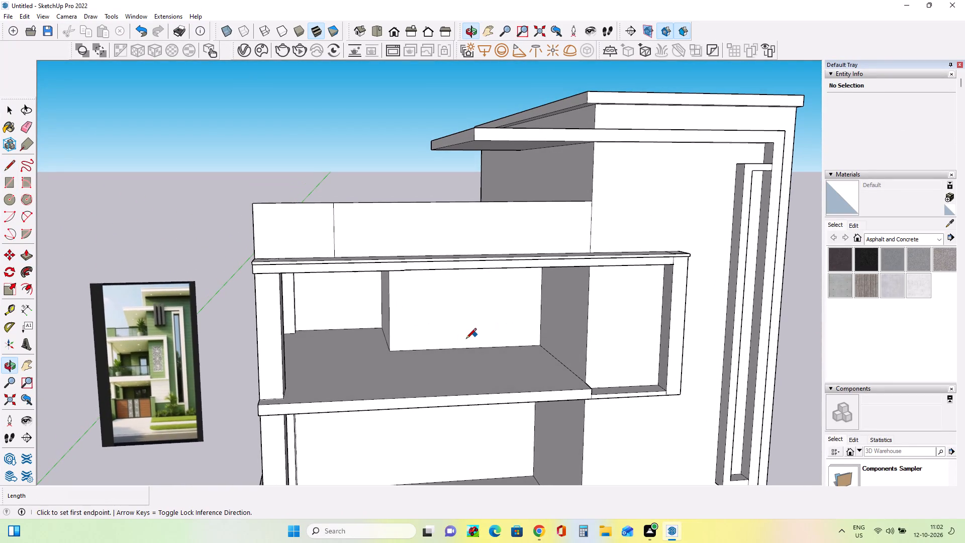
# Draw a thin rectangle about 11' 11/16" by 1 9/16" along the railing panel's top edge, from the dividing line to the tower.
pyautogui.click(9, 178)
pyautogui.scroll(4, 349, 206)
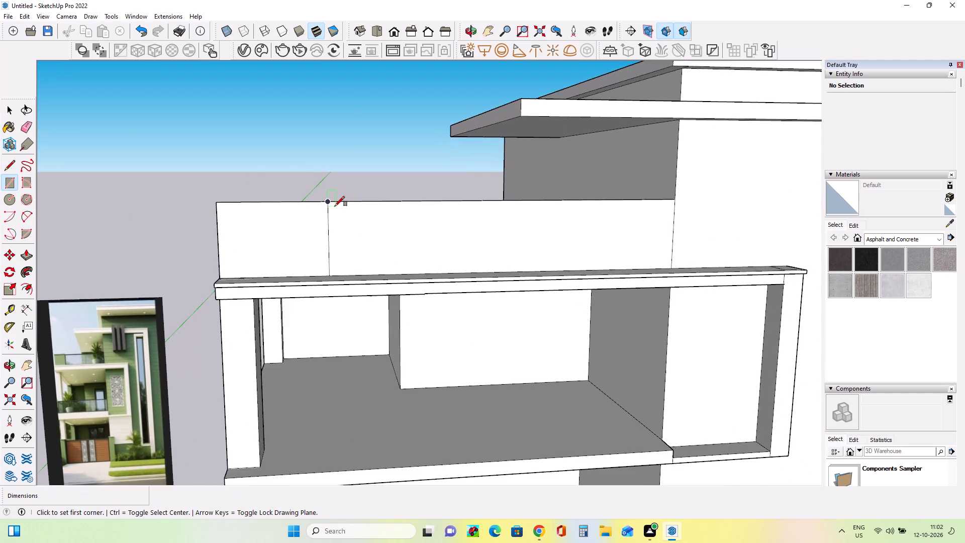
pyautogui.scroll(2, 335, 206)
pyautogui.click(324, 202)
pyautogui.scroll(-6, 470, 242)
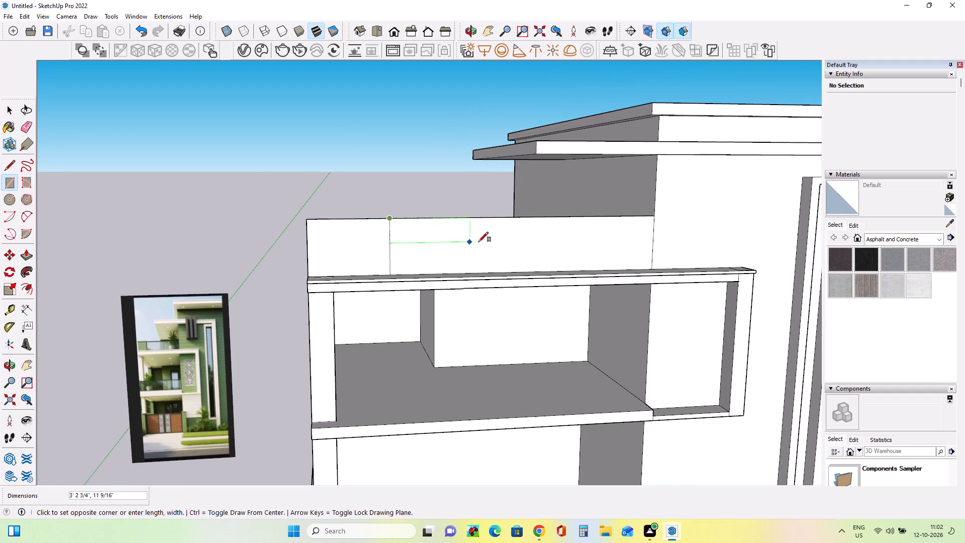
pyautogui.scroll(8, 656, 223)
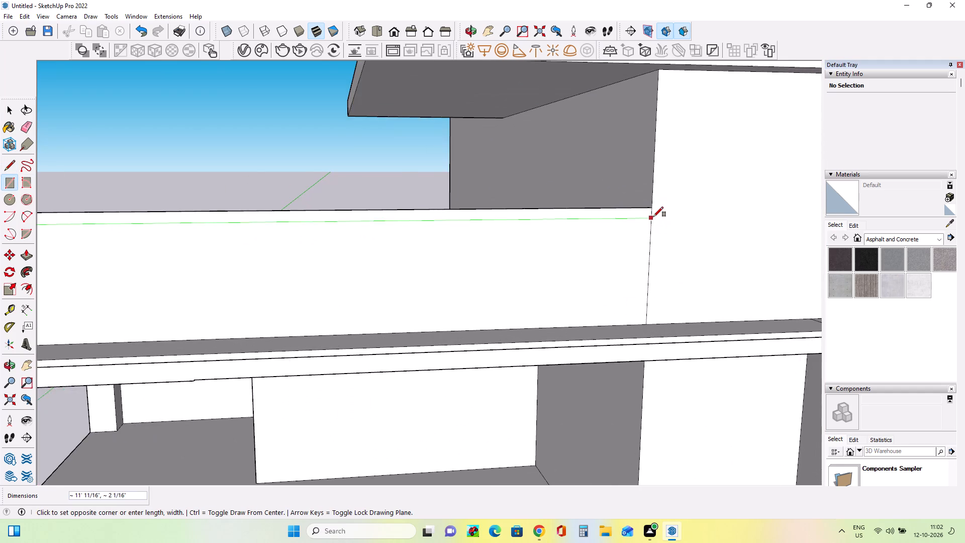
pyautogui.scroll(1, 653, 217)
pyautogui.click(652, 215)
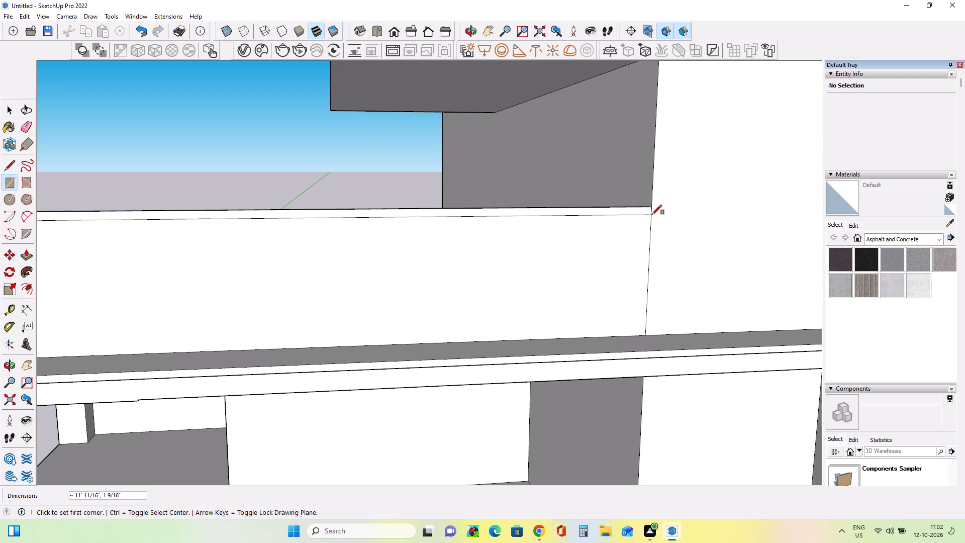
# Examine the divided terrace railing panel and the whole front elevation from several angles, comparing them with the reference image.
pyautogui.scroll(-12, 680, 256)
pyautogui.moveTo(655, 280); pyautogui.dragTo(642, 303, button='middle')
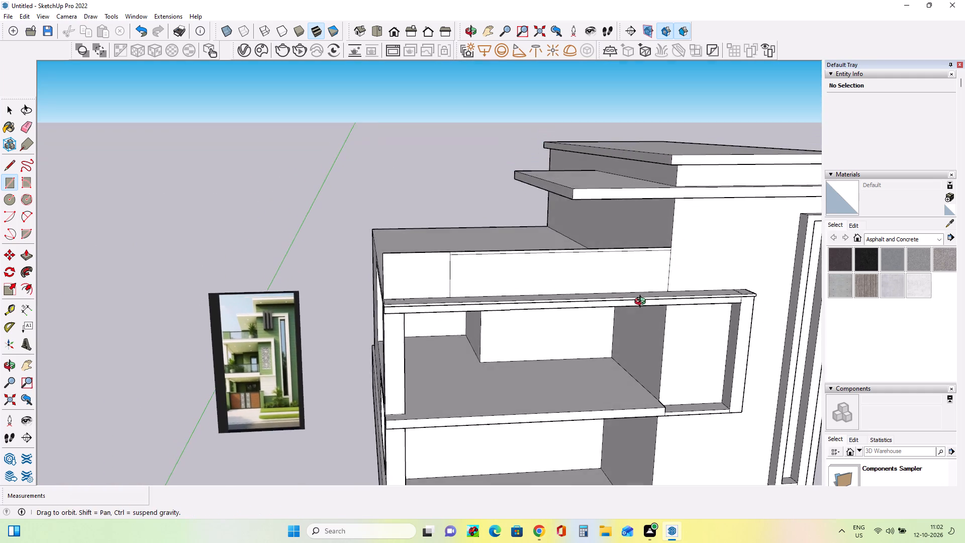
pyautogui.moveTo(642, 303); pyautogui.dragTo(642, 303, button='middle')
pyautogui.scroll(4, 547, 277)
pyautogui.scroll(-3, 121, 380)
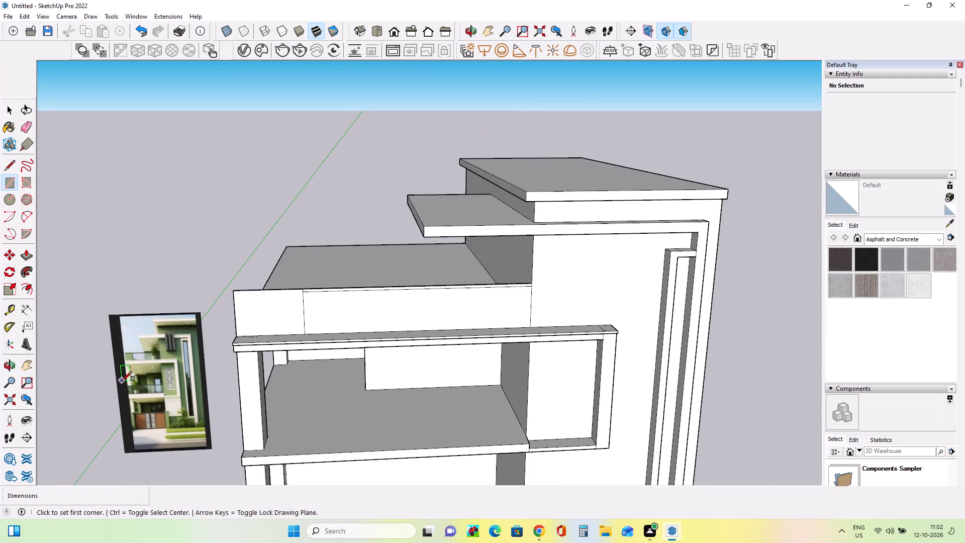
pyautogui.scroll(-3, 127, 383)
pyautogui.moveTo(141, 392); pyautogui.dragTo(177, 347, button='middle')
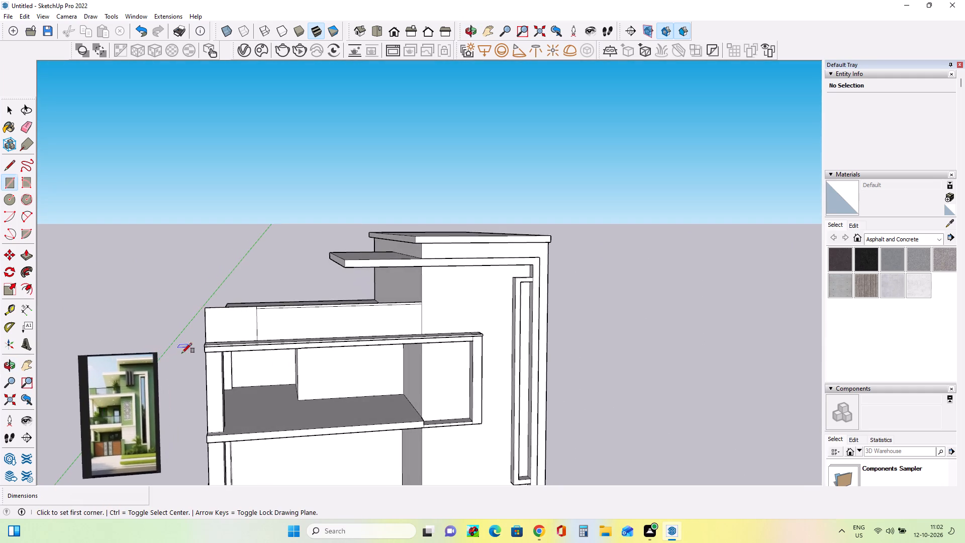
pyautogui.scroll(-7, 373, 373)
pyautogui.scroll(5, 505, 384)
pyautogui.moveTo(503, 401); pyautogui.dragTo(468, 397, button='middle')
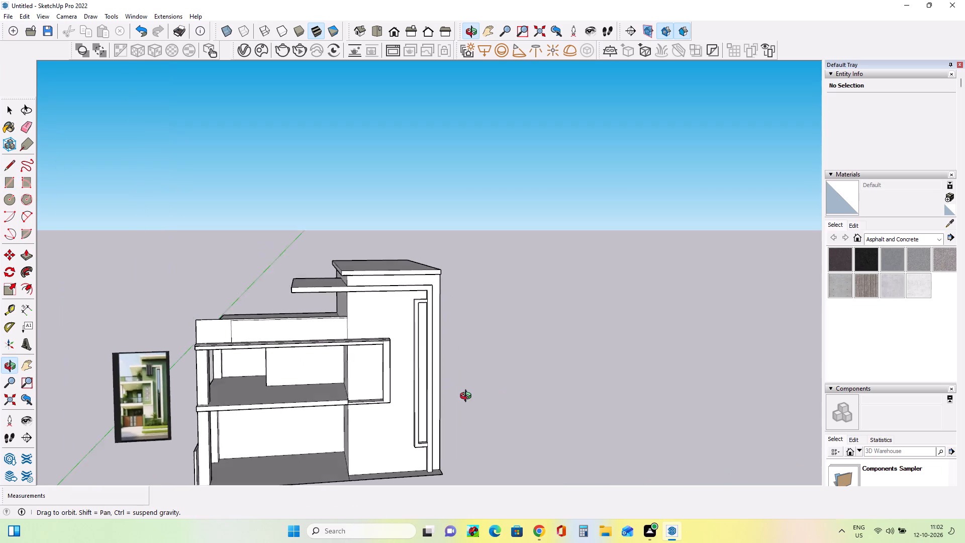
pyautogui.moveTo(468, 397); pyautogui.dragTo(454, 384, button='middle')
pyautogui.scroll(1, 249, 415)
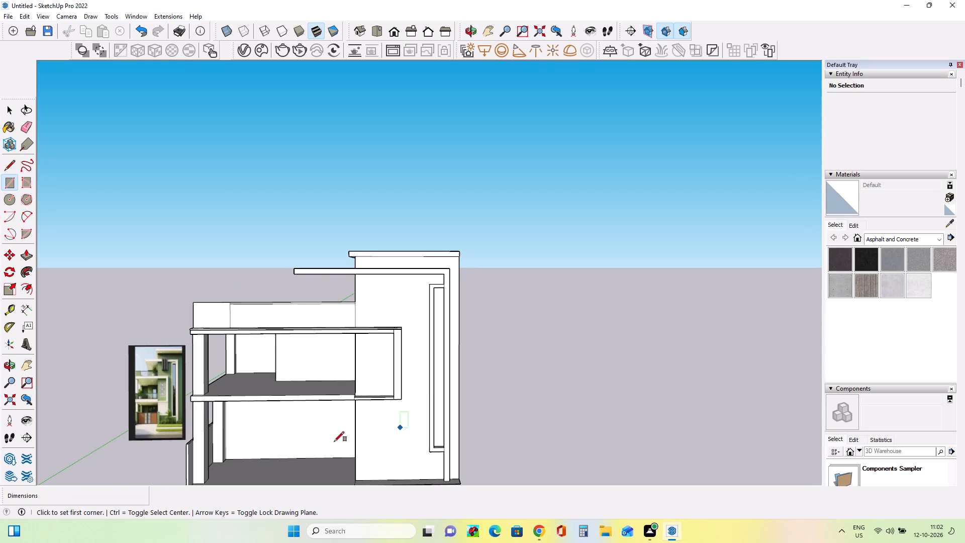
pyautogui.scroll(-2, 413, 432)
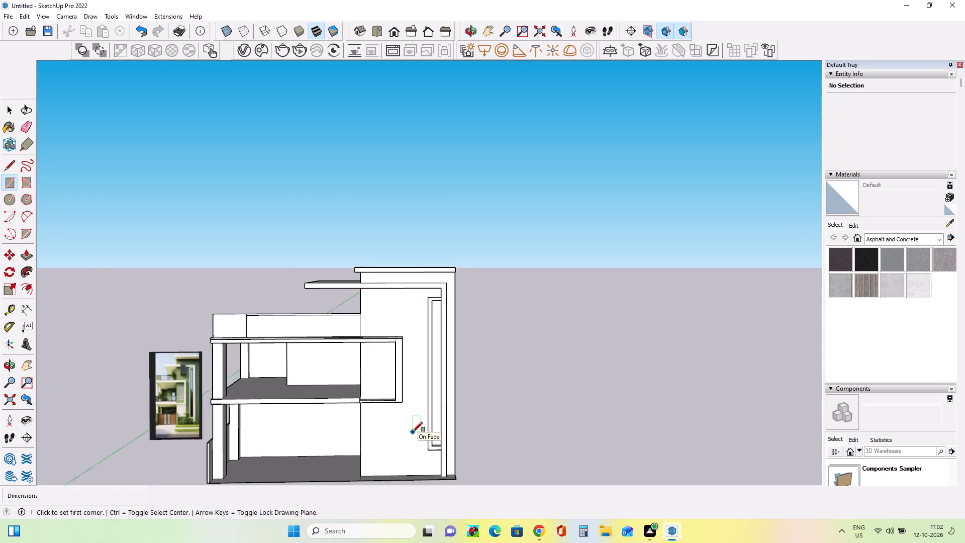
pyautogui.scroll(-5, 413, 432)
pyautogui.scroll(13, 286, 456)
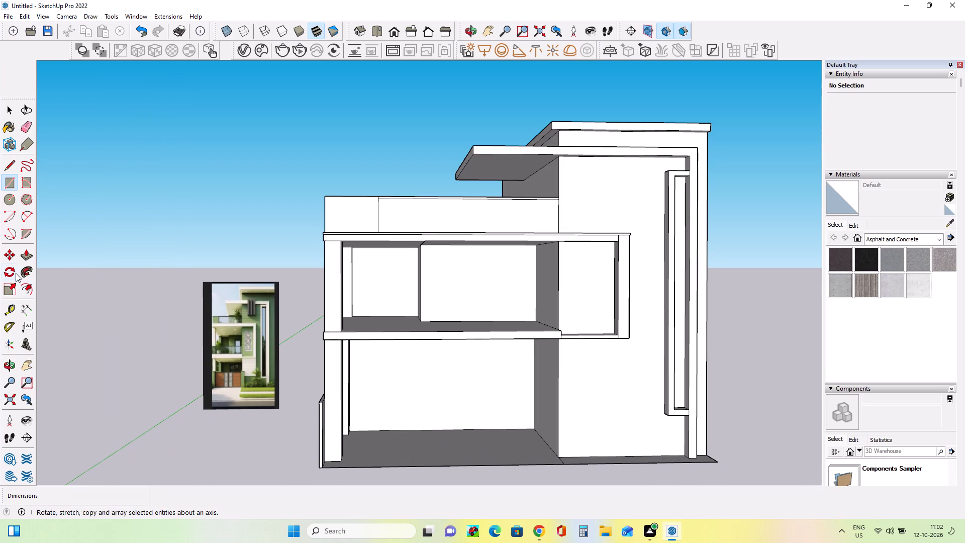
# Build a gate pier at the foot of the front corner column, about 1' 3 11/16" by 11 11/16" in plan and 3' 11 3/16" tall.
pyautogui.click(10, 184)
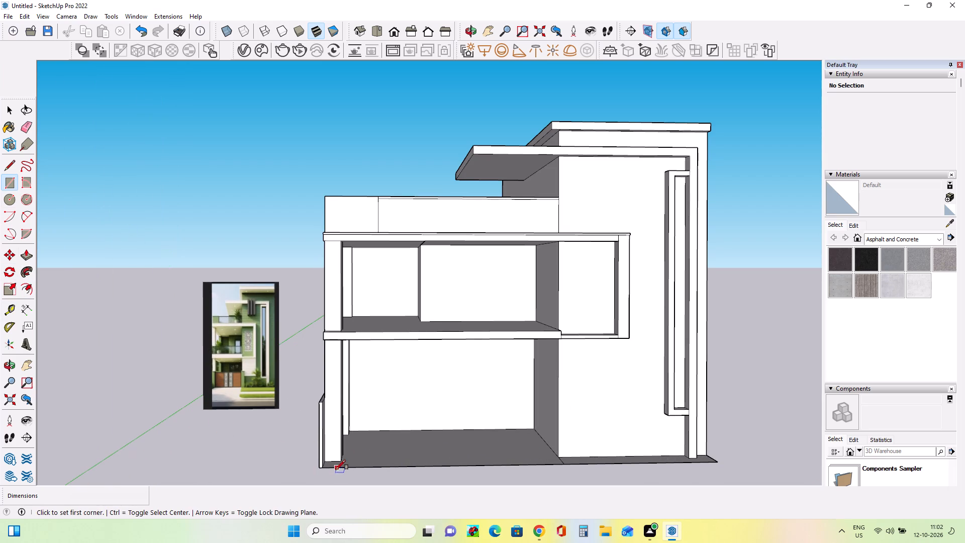
pyautogui.click(322, 463)
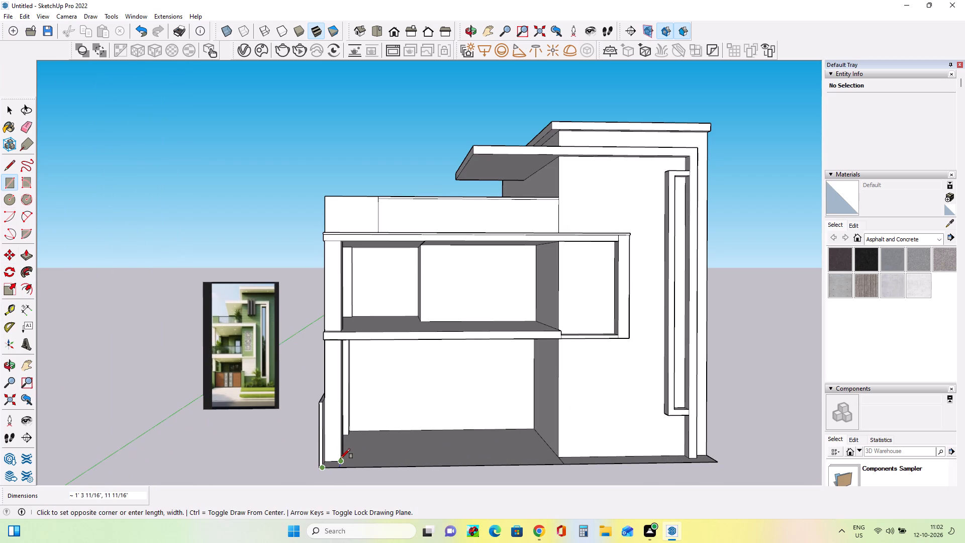
pyautogui.click(340, 459)
pyautogui.moveTo(412, 457); pyautogui.dragTo(405, 478, button='middle')
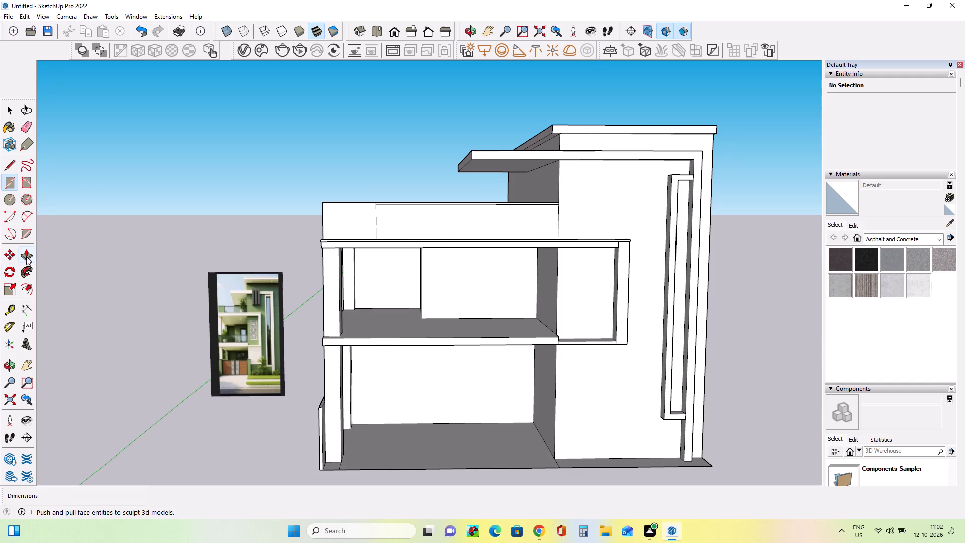
pyautogui.click(26, 256)
pyautogui.click(330, 464)
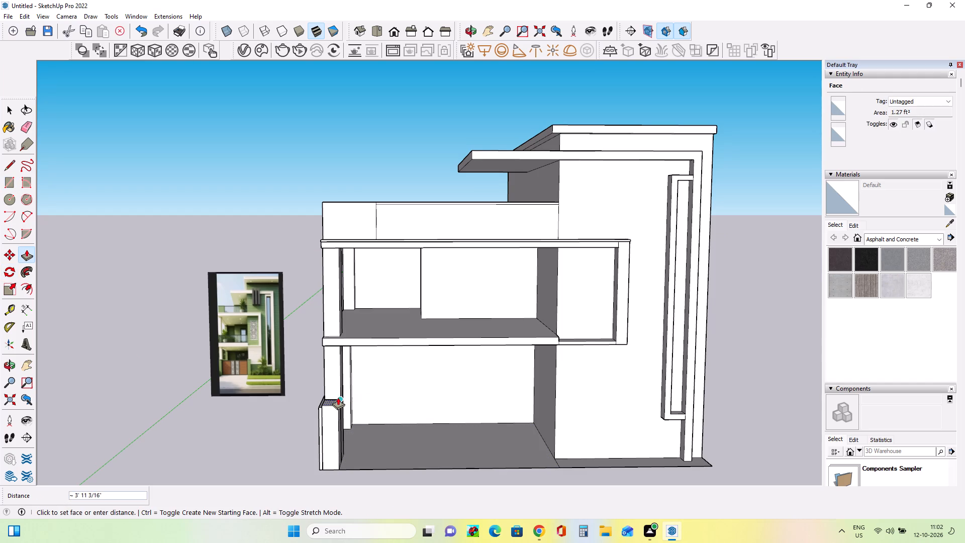
pyautogui.click(338, 397)
# Examine the new pier beside the low side wall and compare the ground floor and gate area with the reference image.
pyautogui.scroll(8, 319, 421)
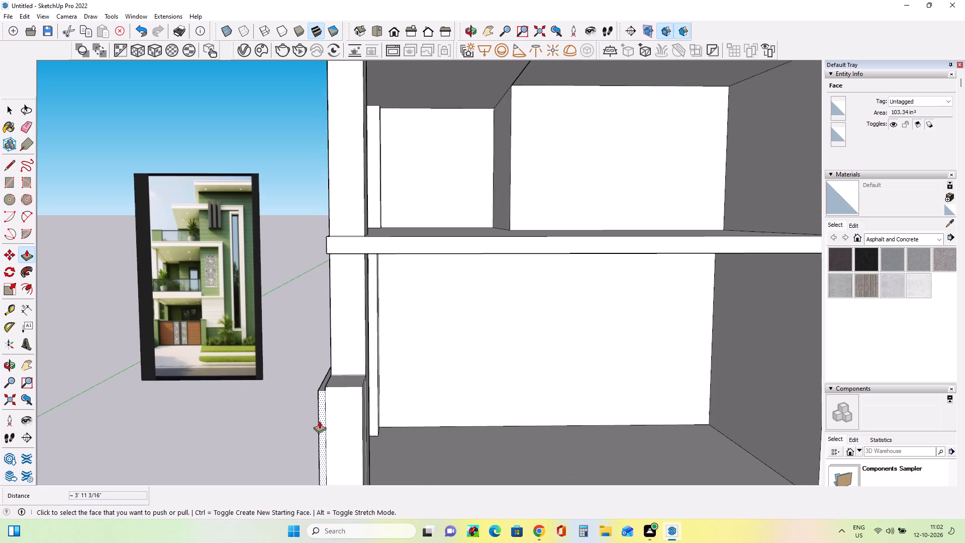
pyautogui.moveTo(320, 423); pyautogui.dragTo(326, 430, button='middle')
pyautogui.scroll(2, 326, 430)
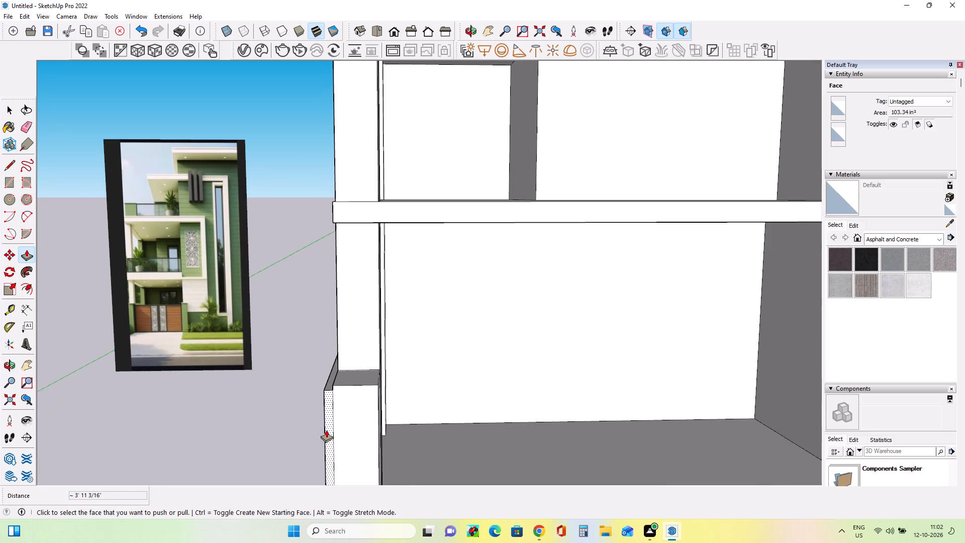
pyautogui.moveTo(372, 431); pyautogui.dragTo(339, 423, button='middle')
pyautogui.scroll(-15, 339, 423)
pyautogui.moveTo(541, 482); pyautogui.dragTo(542, 489, button='middle')
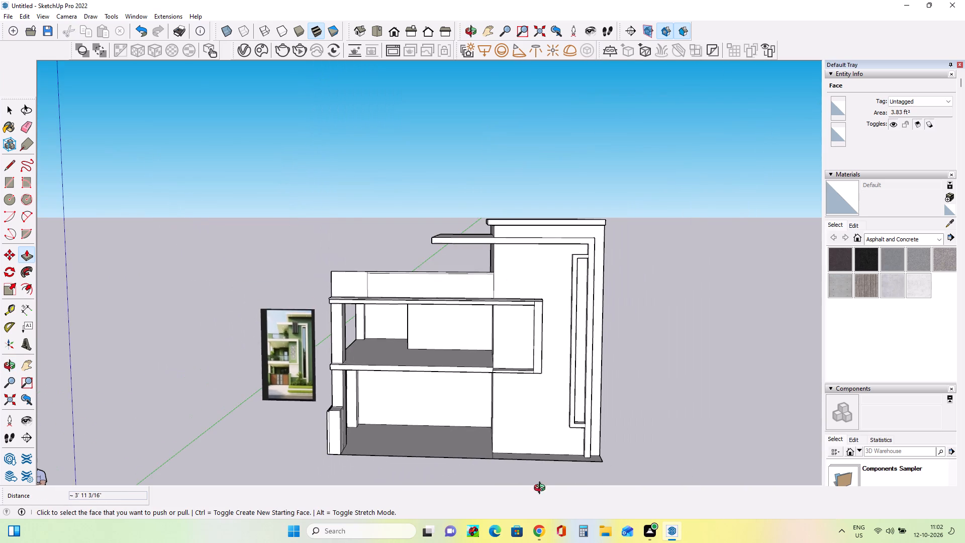
pyautogui.moveTo(542, 489); pyautogui.dragTo(545, 501, button='middle')
pyautogui.scroll(7, 521, 476)
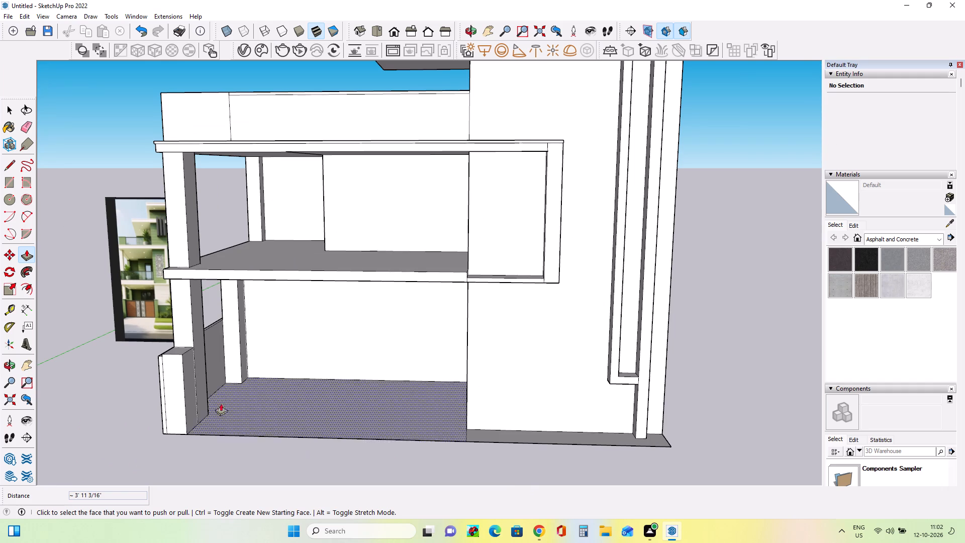
pyautogui.scroll(7, 109, 282)
pyautogui.moveTo(130, 333); pyautogui.dragTo(190, 385, button='middle')
pyautogui.scroll(1, 190, 387)
pyautogui.scroll(4, 159, 319)
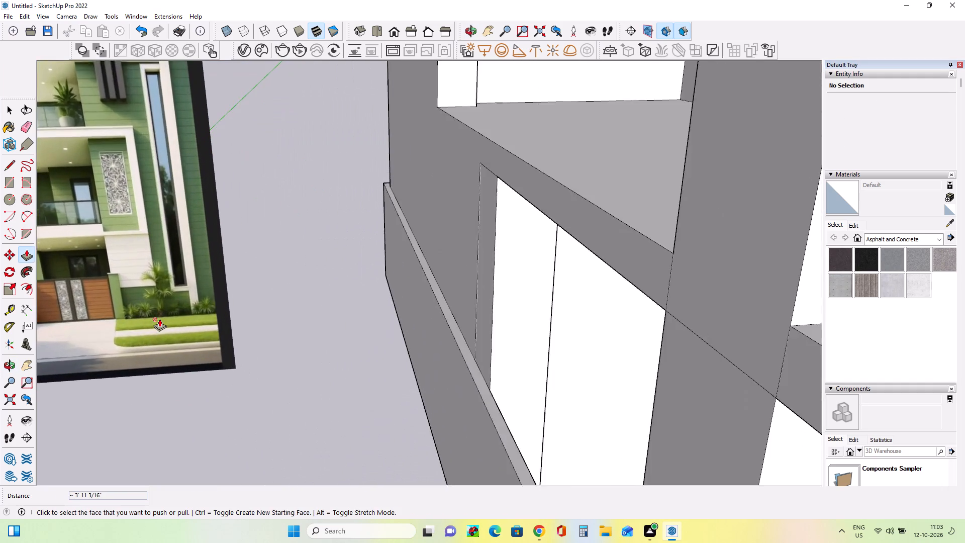
pyautogui.scroll(3, 159, 319)
pyautogui.scroll(-4, 159, 319)
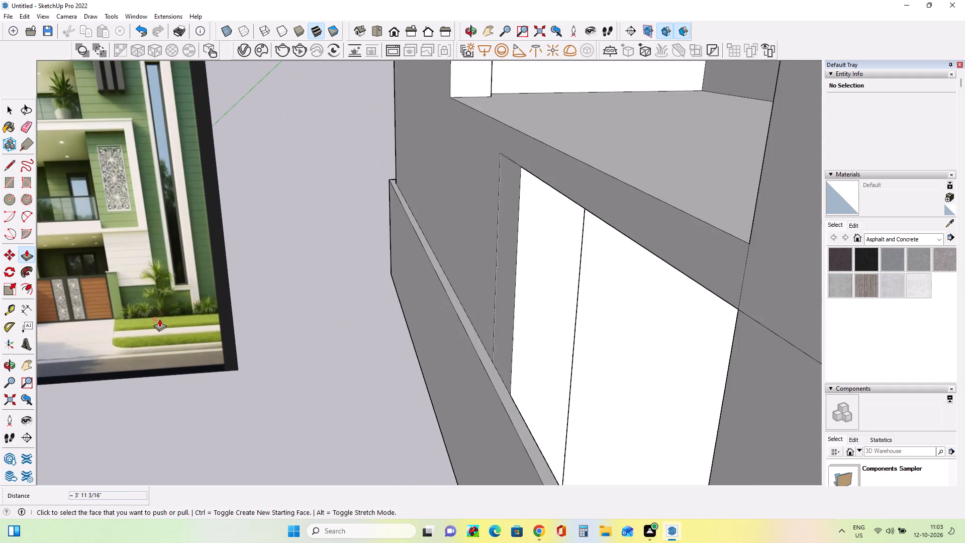
pyautogui.scroll(-14, 159, 319)
pyautogui.moveTo(460, 412); pyautogui.dragTo(432, 375, button='middle')
pyautogui.scroll(-1, 409, 363)
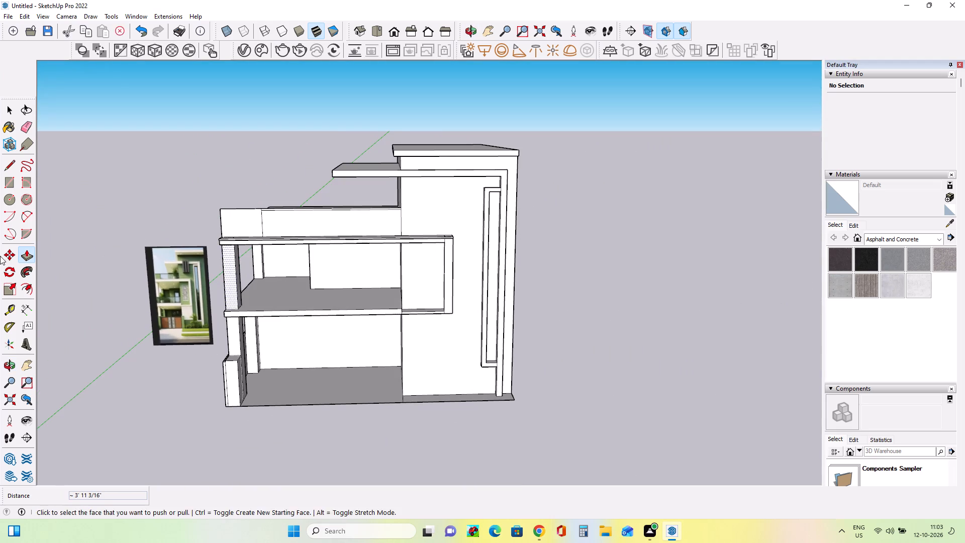
# Draw a rectangle about 5' 7 1/8" tall and 4' 1 1/2" wide on the tower wall, directly beneath the balcony frame's outer corner.
pyautogui.click(10, 178)
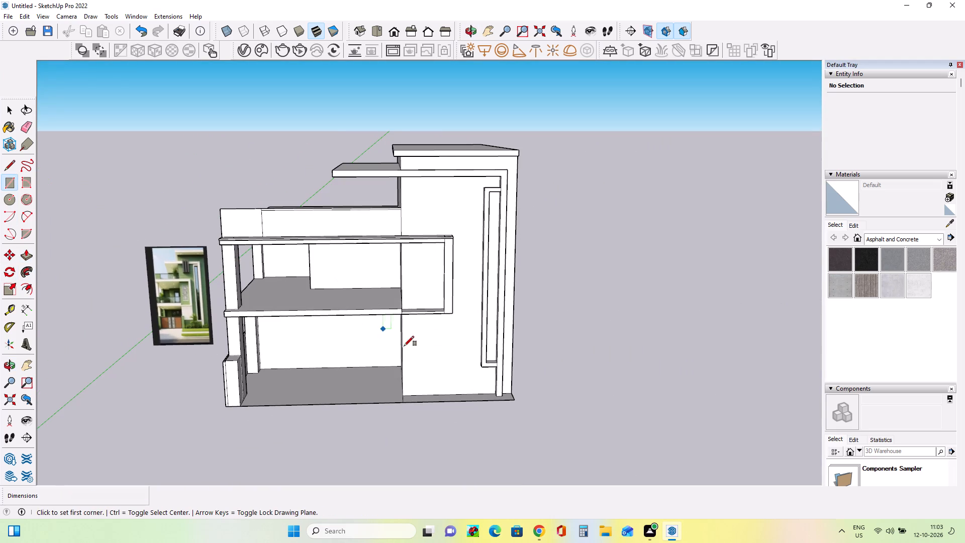
pyautogui.scroll(4, 448, 334)
pyautogui.moveTo(450, 327); pyautogui.dragTo(456, 273, button='middle')
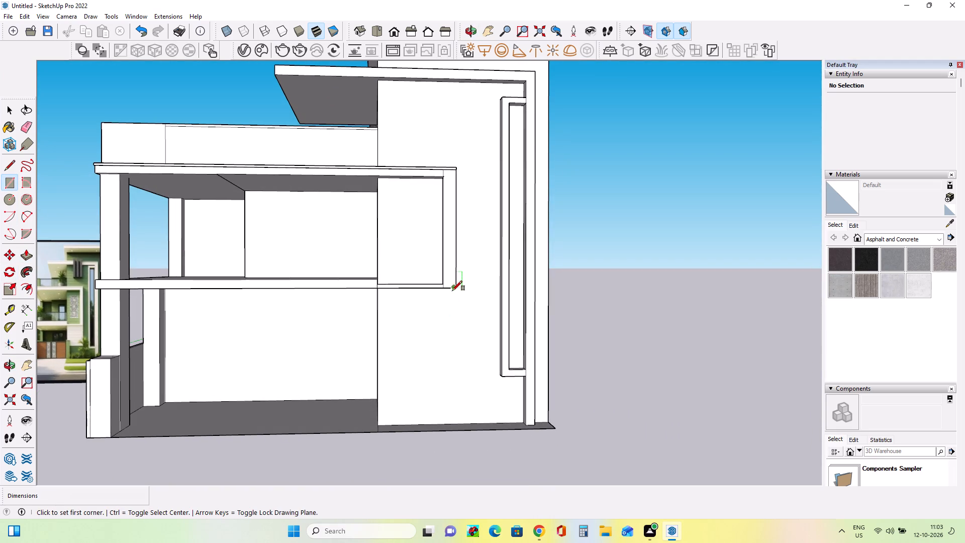
pyautogui.moveTo(459, 315); pyautogui.dragTo(474, 260, button='middle')
pyautogui.scroll(1, 474, 260)
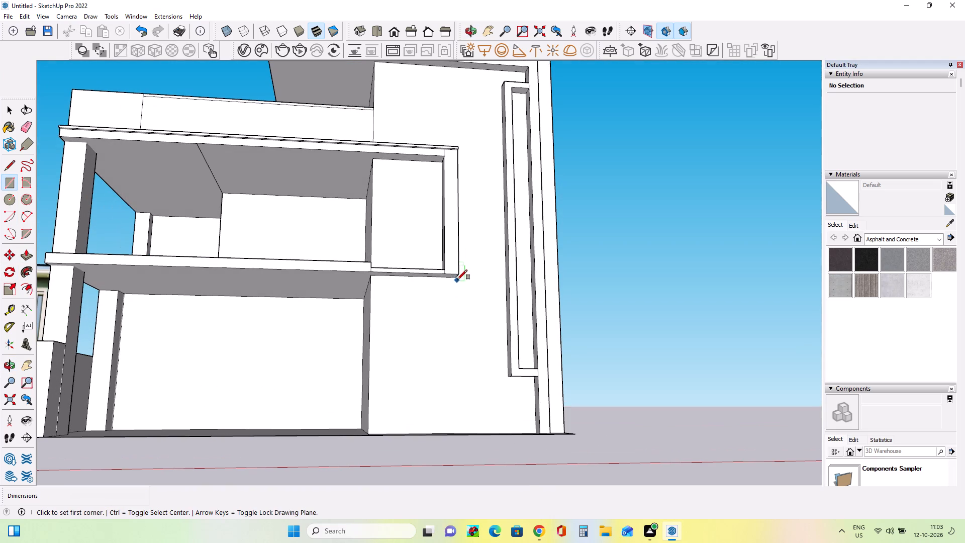
pyautogui.scroll(9, 457, 279)
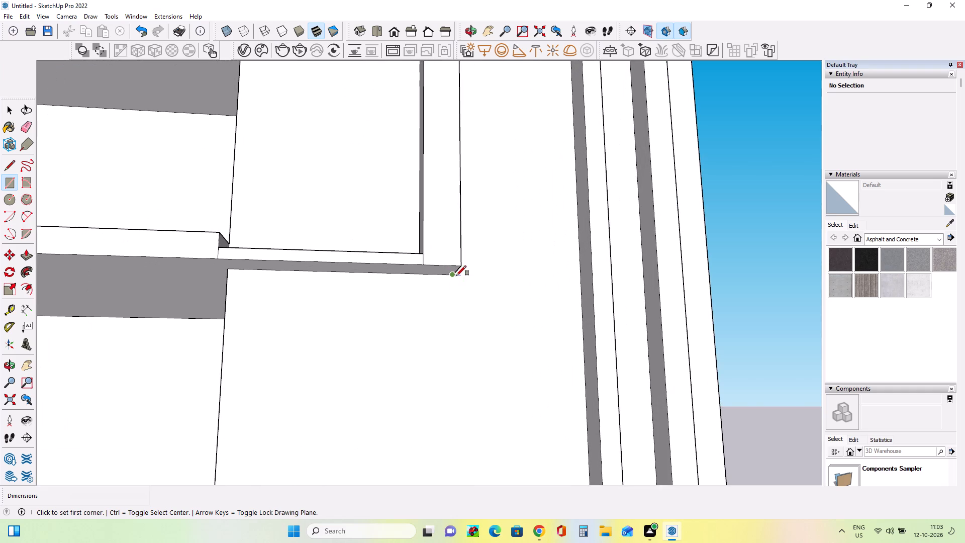
pyautogui.moveTo(456, 275); pyautogui.dragTo(446, 283)
pyautogui.scroll(-16, 290, 418)
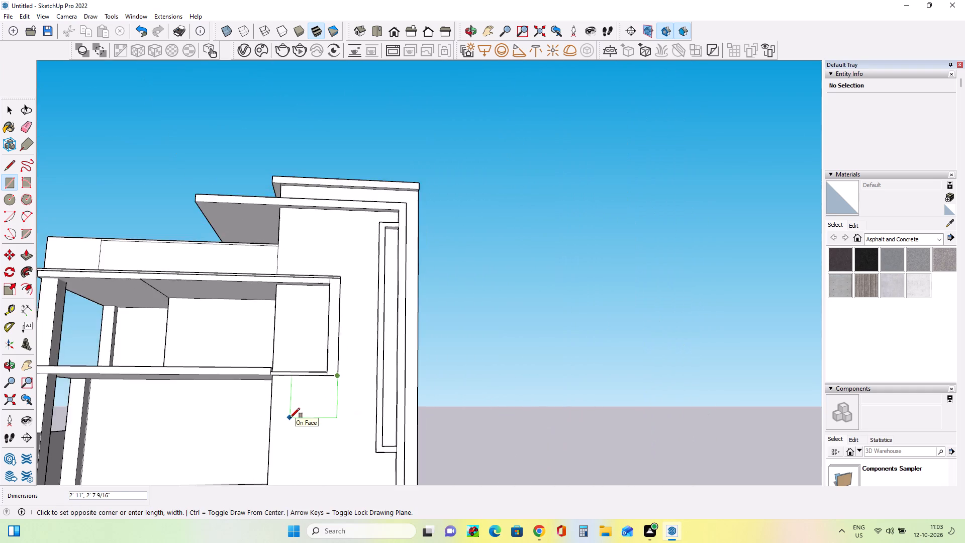
pyautogui.scroll(-2, 290, 418)
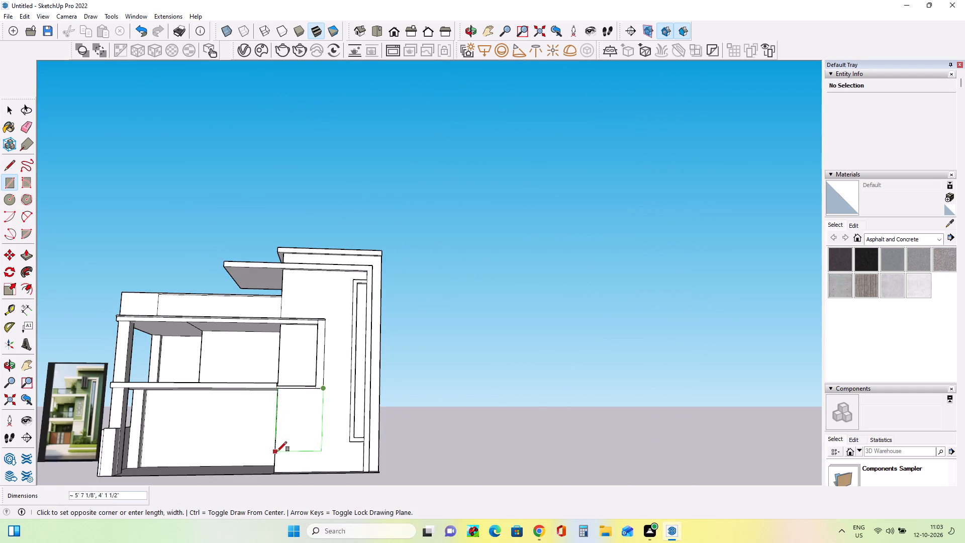
pyautogui.click(277, 451)
pyautogui.scroll(4, 274, 482)
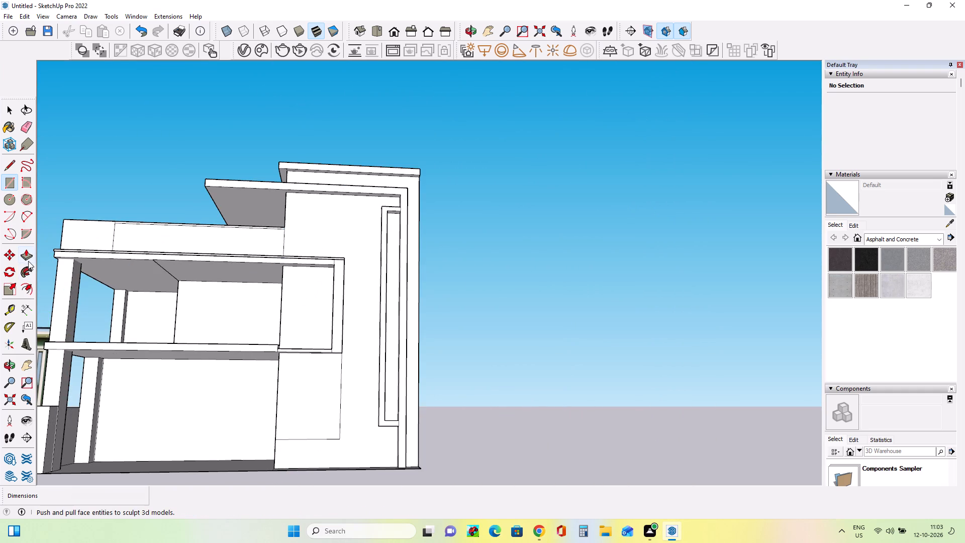
# Push/Pull the rectangular wall panel beneath the balcony frame by about 1' 3 1/16".
pyautogui.click(29, 259)
pyautogui.click(311, 404)
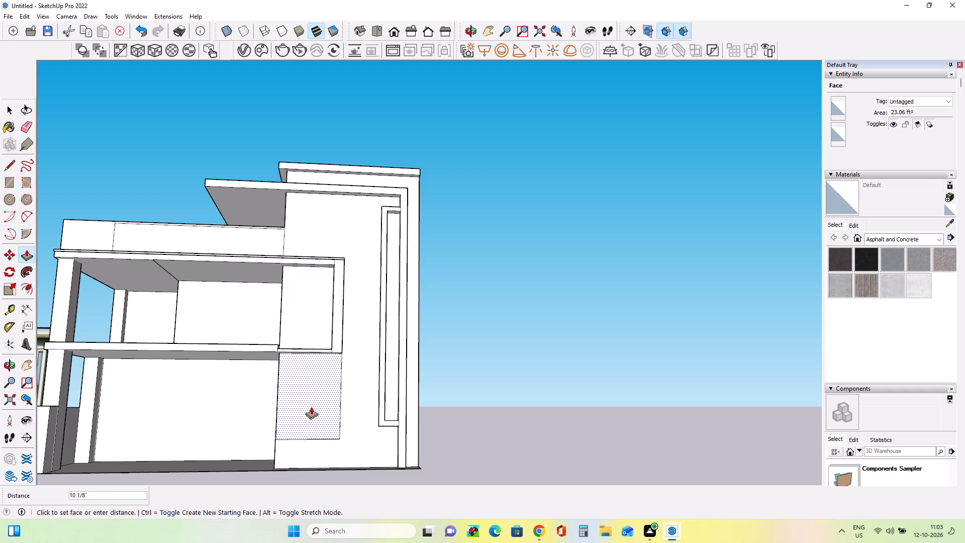
pyautogui.click(311, 407)
pyautogui.moveTo(437, 443); pyautogui.dragTo(454, 487, button='middle')
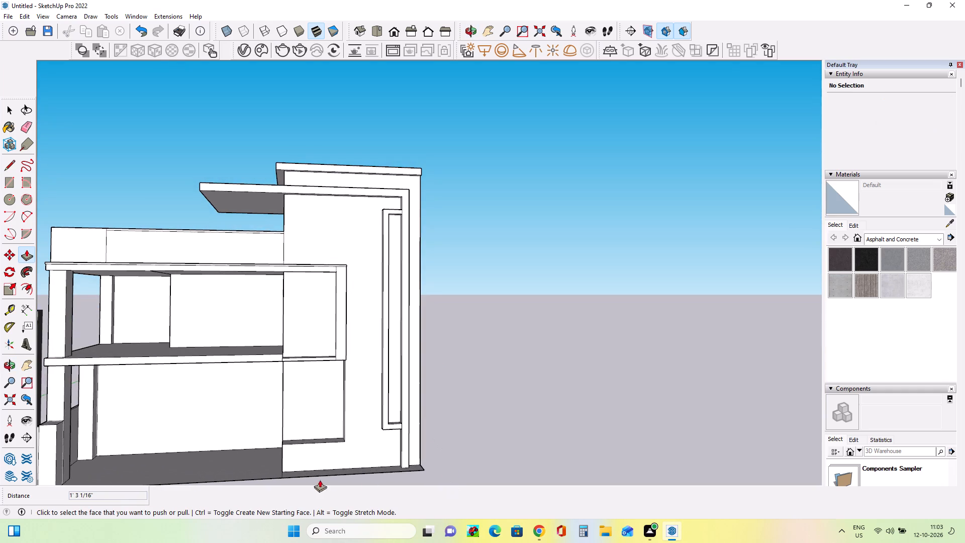
# Push the wall panel beneath the balcony frame back to the tower wall and pull it out by about 3 9/16".
pyautogui.click(324, 412)
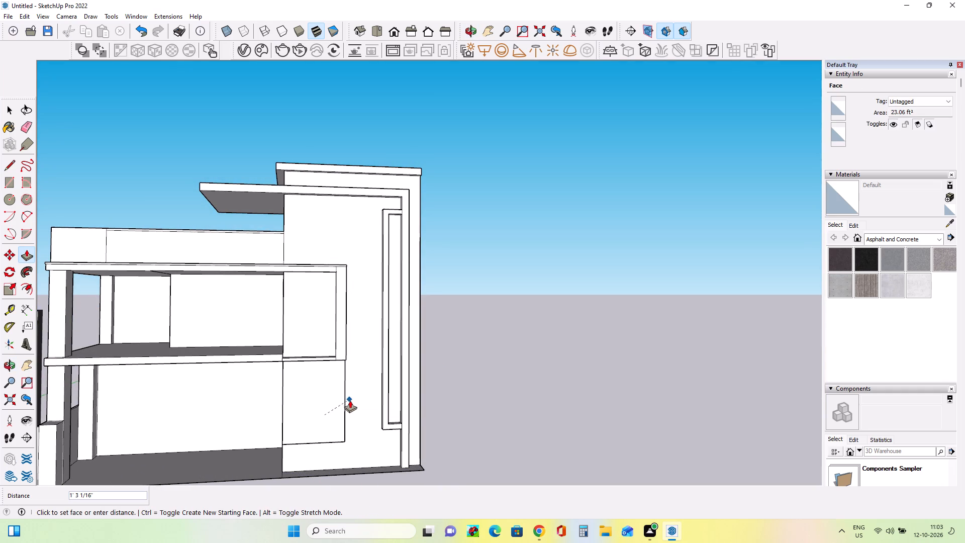
pyautogui.scroll(7, 350, 404)
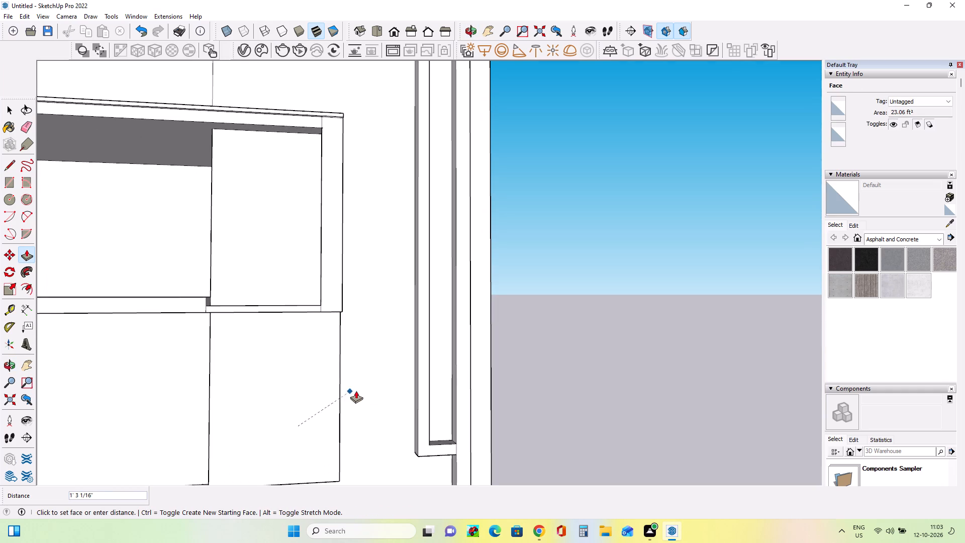
pyautogui.click(370, 381)
pyautogui.moveTo(398, 375); pyautogui.dragTo(282, 405, button='middle')
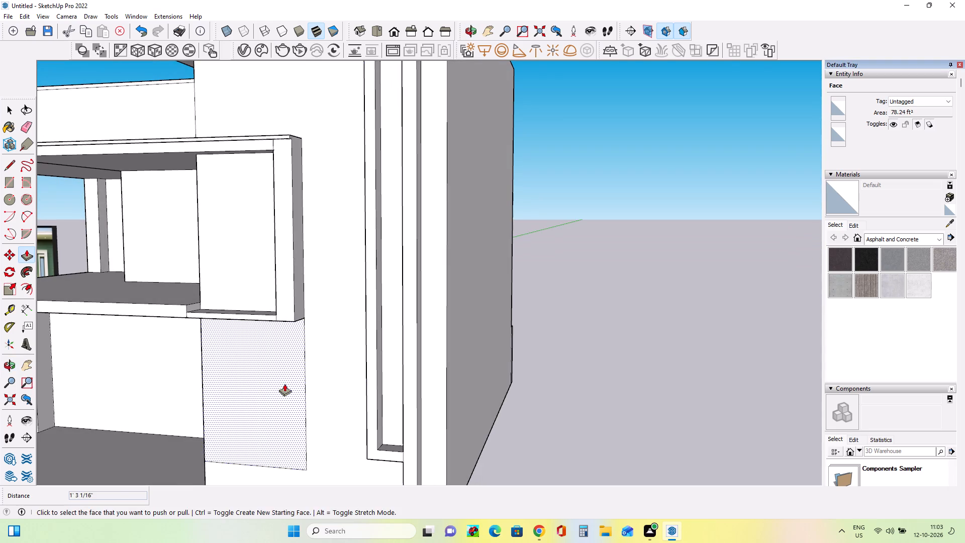
pyautogui.click(285, 383)
pyautogui.click(281, 384)
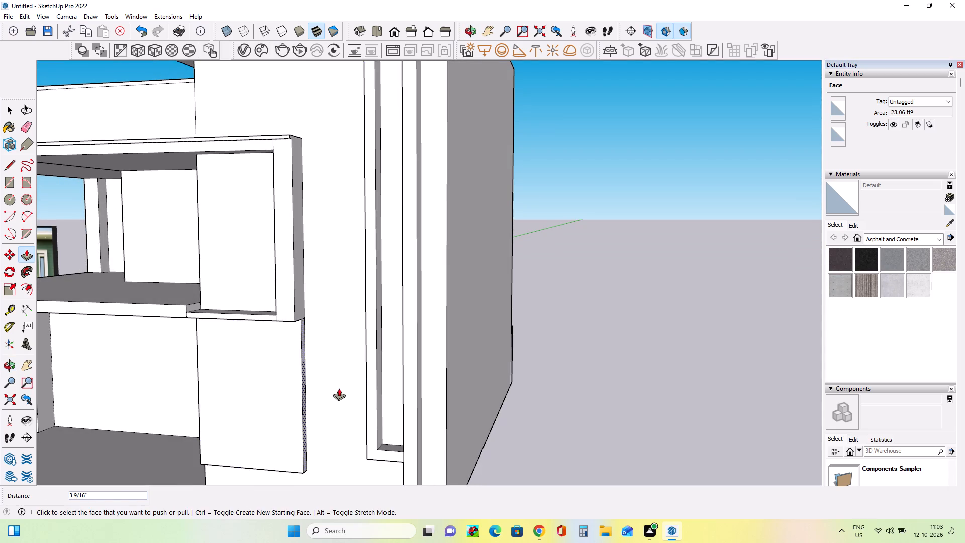
pyautogui.moveTo(339, 388); pyautogui.dragTo(412, 368, button='middle')
pyautogui.scroll(-8, 414, 369)
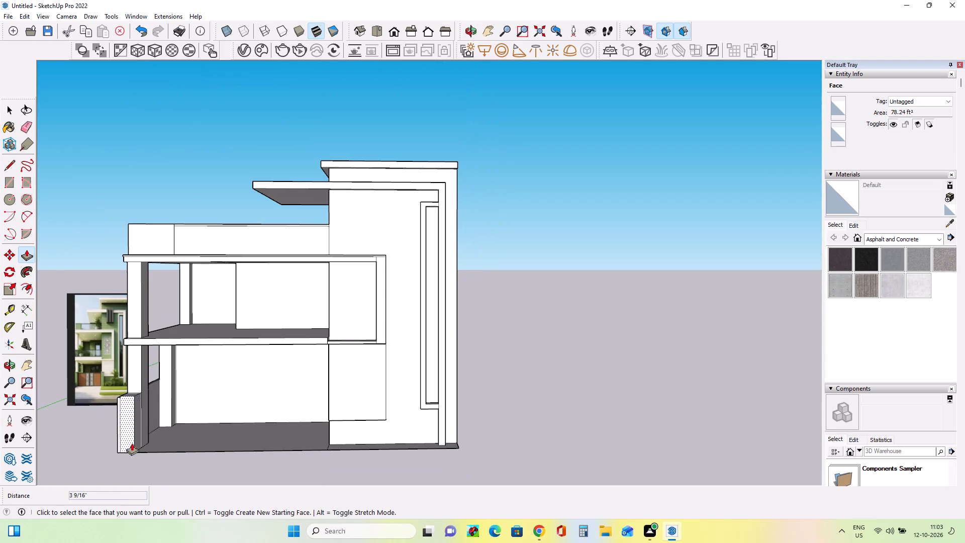
# Build a second gate pier at the tower's front corner, about 1' 5 15/16" by 1' 2 1/4" in plan and about 4' tall.
pyautogui.click(9, 185)
pyautogui.moveTo(376, 437); pyautogui.dragTo(374, 463, button='middle')
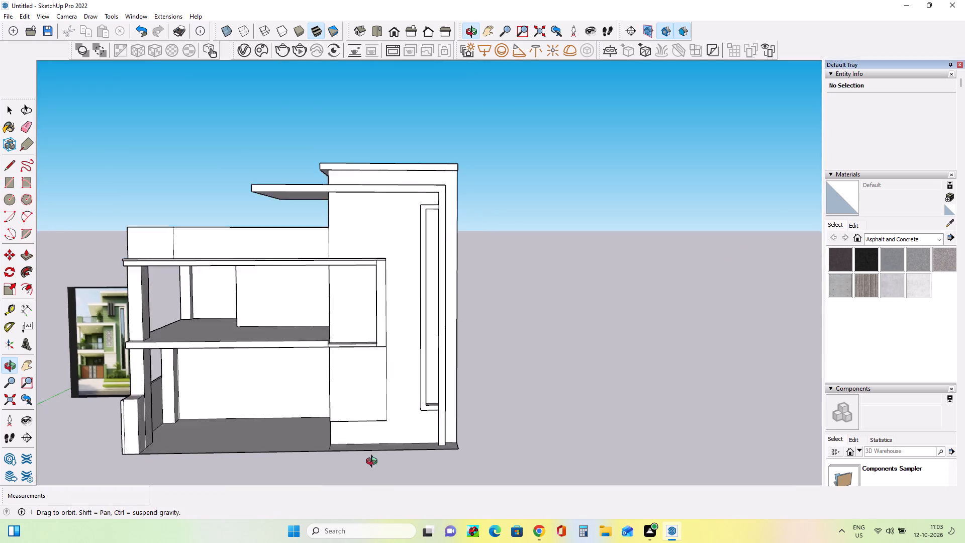
pyautogui.moveTo(374, 463); pyautogui.dragTo(338, 492, button='middle')
pyautogui.scroll(7, 339, 439)
pyautogui.scroll(-3, 336, 442)
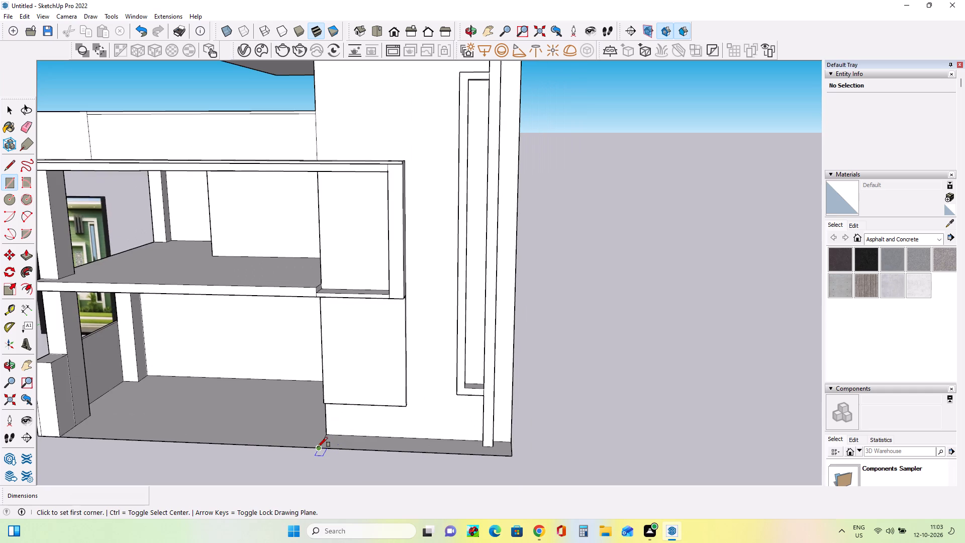
pyautogui.click(318, 447)
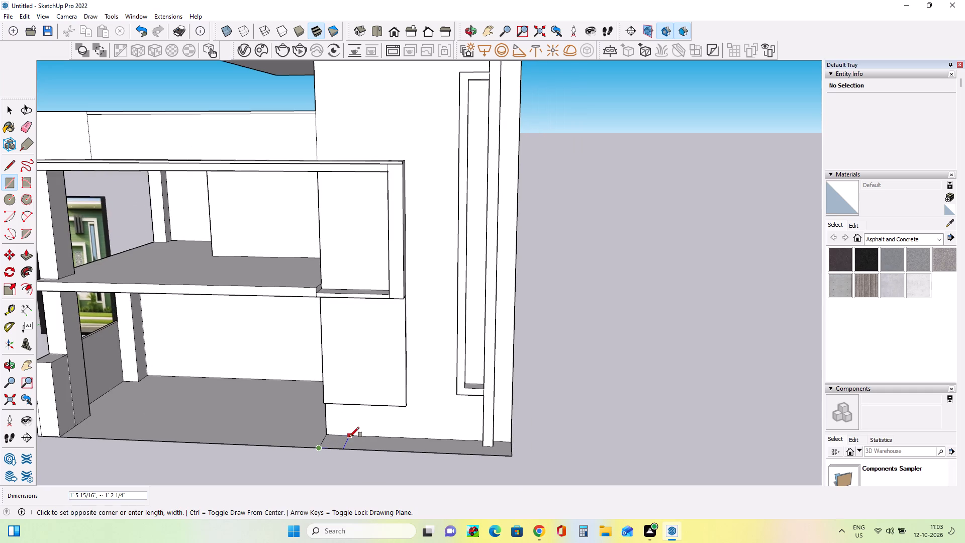
pyautogui.click(349, 437)
pyautogui.moveTo(454, 450); pyautogui.dragTo(455, 461, button='middle')
pyautogui.scroll(-1, 455, 461)
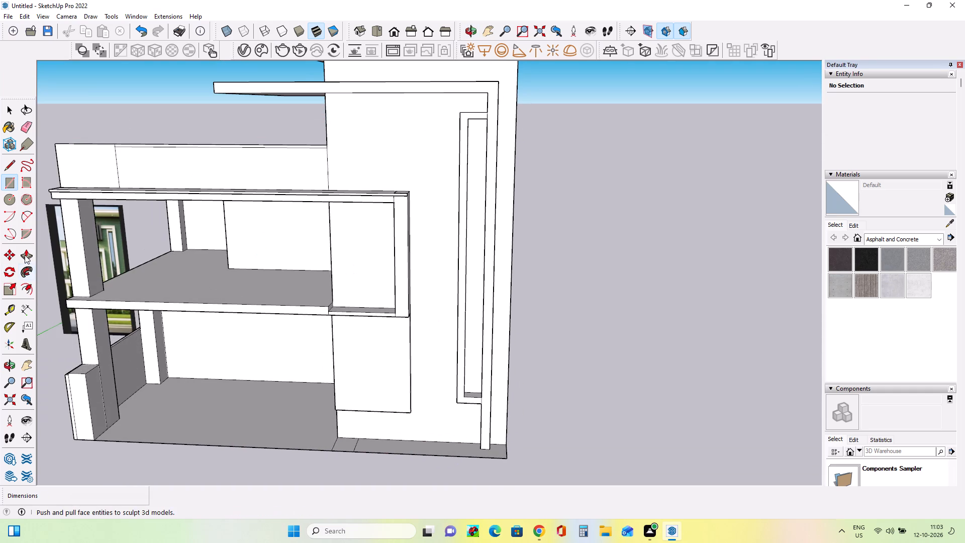
pyautogui.moveTo(25, 255); pyautogui.dragTo(38, 259)
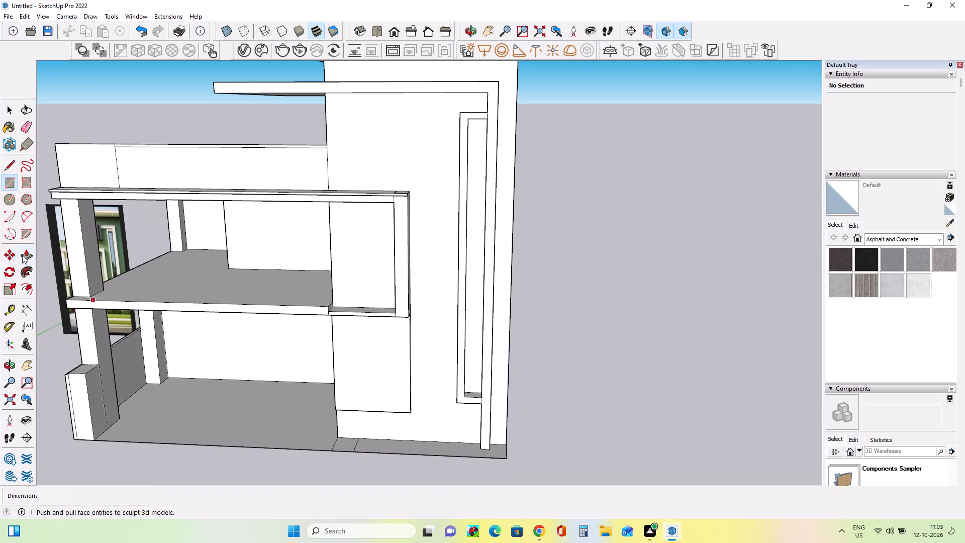
pyautogui.click(22, 255)
pyautogui.click(350, 442)
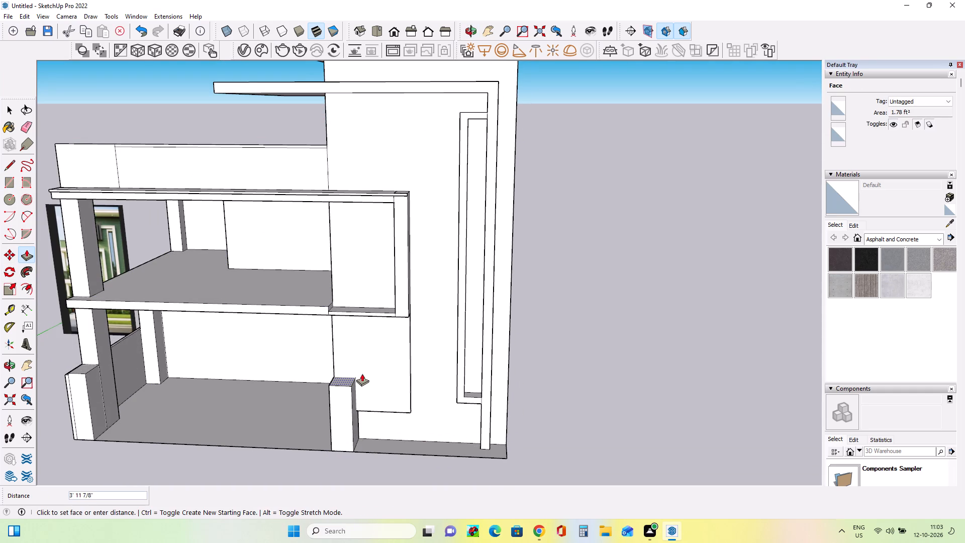
pyautogui.click(362, 373)
# Push/Pull the second pier's top face to match the height of the opposite gate pier.
pyautogui.moveTo(369, 415); pyautogui.dragTo(474, 396, button='middle')
pyautogui.click(389, 380)
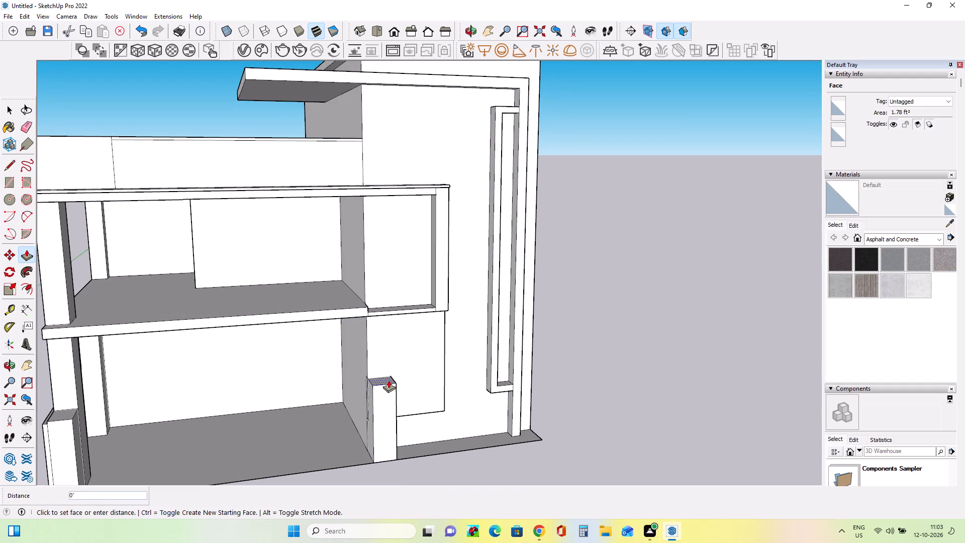
pyautogui.click(62, 414)
pyautogui.moveTo(399, 414); pyautogui.dragTo(308, 435, button='middle')
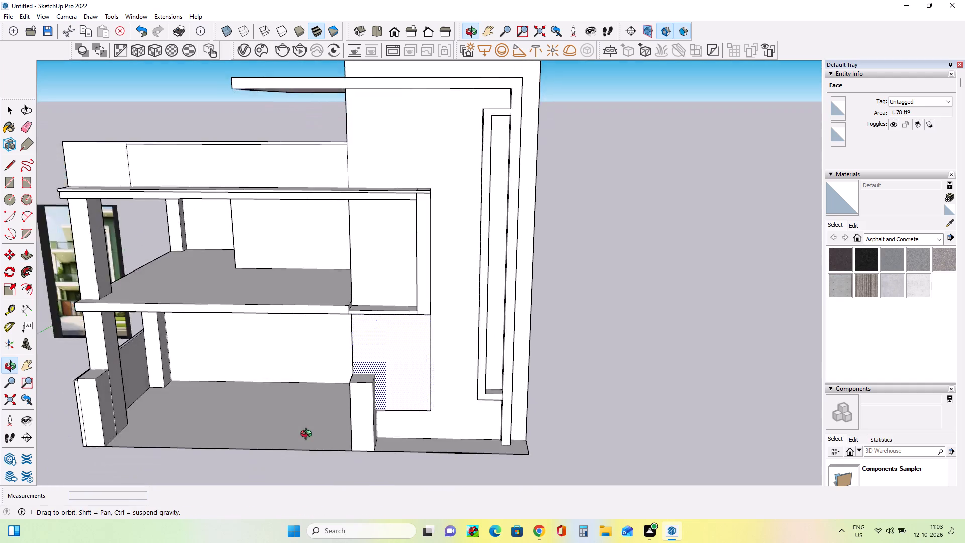
pyautogui.moveTo(308, 435); pyautogui.dragTo(268, 438, button='middle')
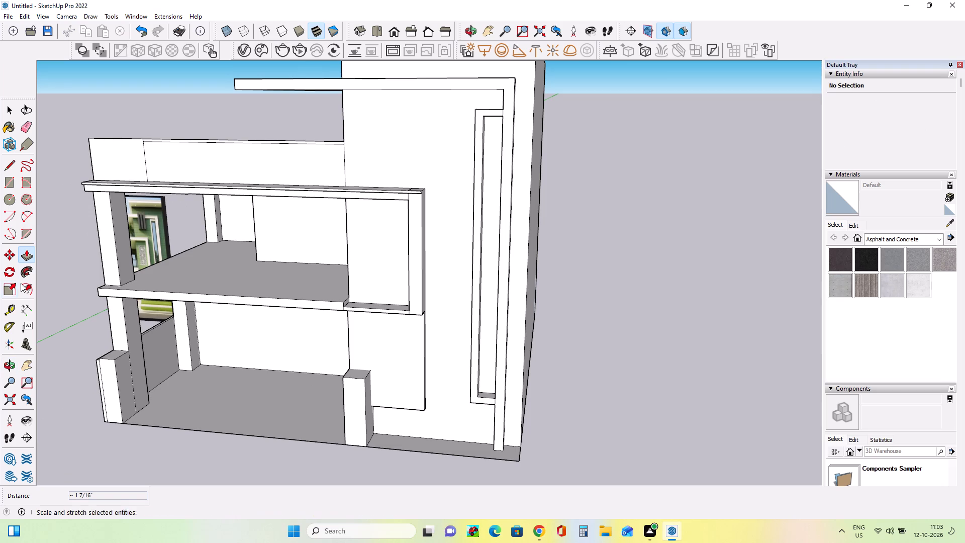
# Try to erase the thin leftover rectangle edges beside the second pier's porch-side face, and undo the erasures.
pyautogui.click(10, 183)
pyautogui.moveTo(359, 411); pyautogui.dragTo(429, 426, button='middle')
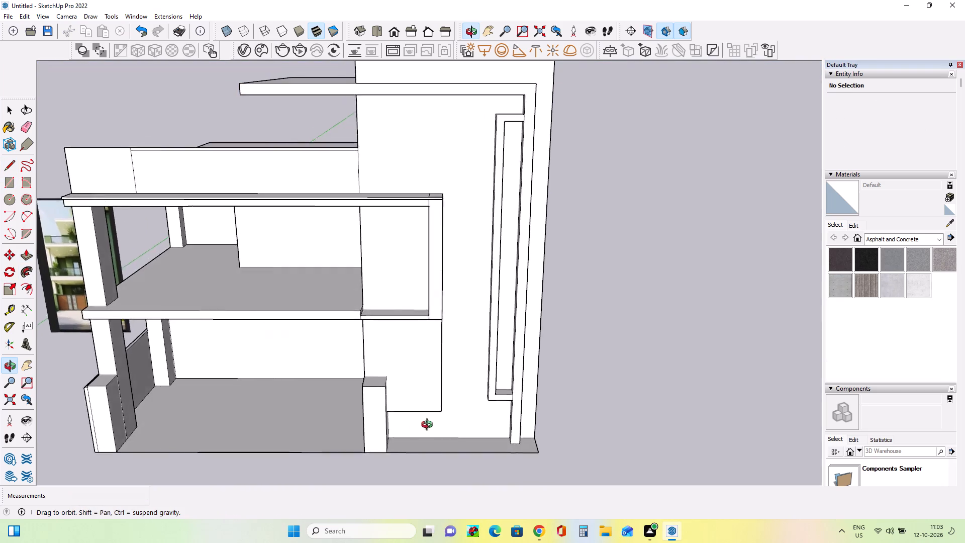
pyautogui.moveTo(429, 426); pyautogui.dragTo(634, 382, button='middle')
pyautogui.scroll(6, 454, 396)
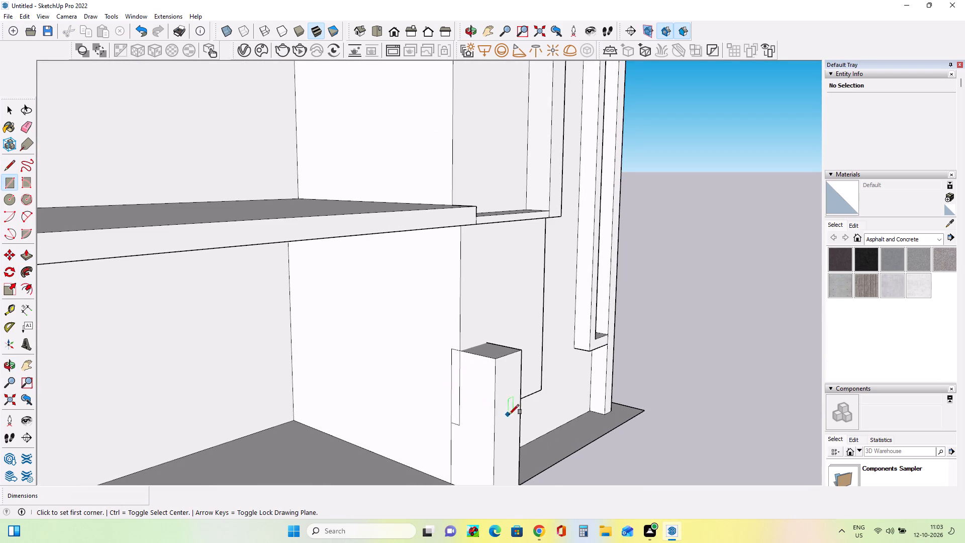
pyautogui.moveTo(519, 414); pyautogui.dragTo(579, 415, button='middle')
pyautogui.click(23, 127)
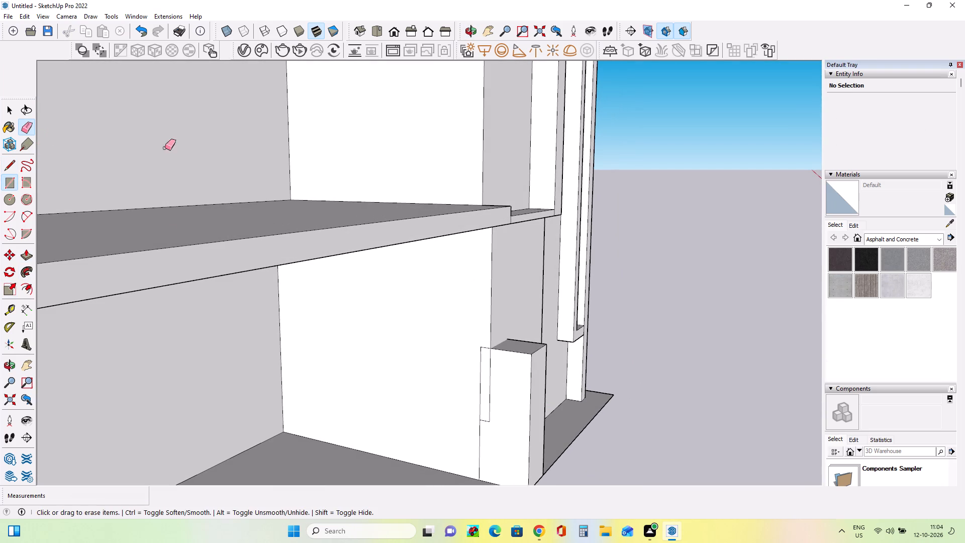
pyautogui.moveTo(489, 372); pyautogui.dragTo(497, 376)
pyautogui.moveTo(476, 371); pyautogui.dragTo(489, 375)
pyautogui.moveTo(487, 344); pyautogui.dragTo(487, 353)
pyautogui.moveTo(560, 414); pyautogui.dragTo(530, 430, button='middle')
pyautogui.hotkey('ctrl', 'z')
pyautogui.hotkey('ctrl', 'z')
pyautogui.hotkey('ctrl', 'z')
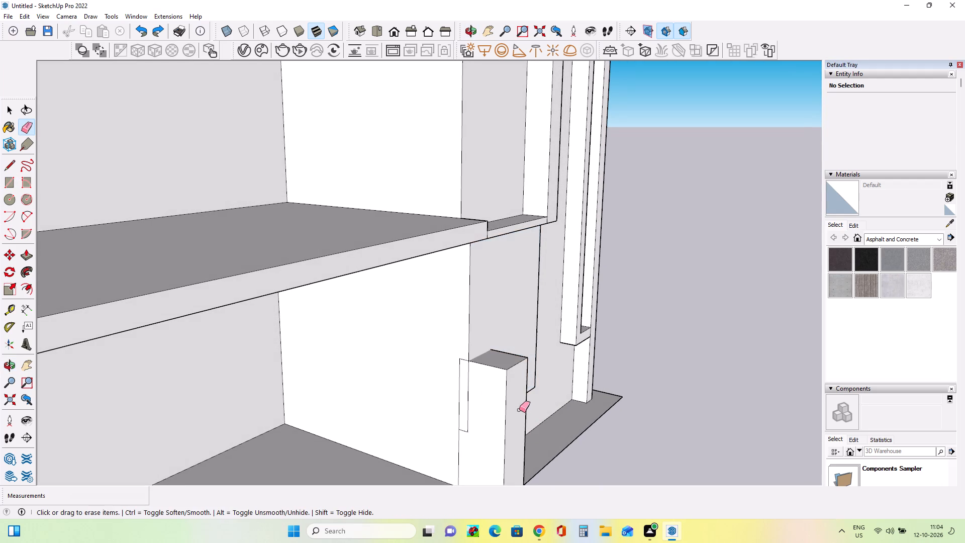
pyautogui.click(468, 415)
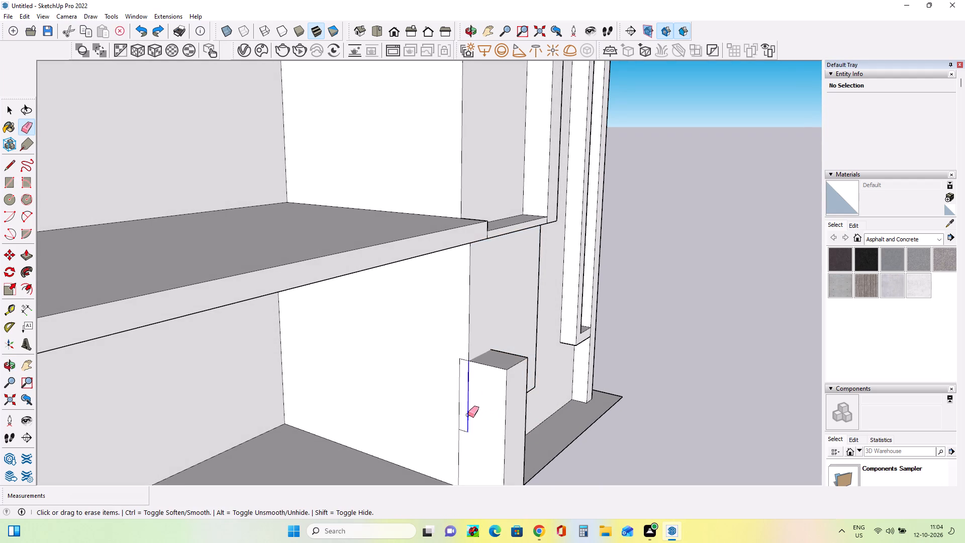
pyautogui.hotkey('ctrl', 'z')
# Draw horizontal cap lines just below the top of the second pier, across its porch-side face and its front face.
pyautogui.moveTo(567, 409); pyautogui.dragTo(553, 416, button='middle')
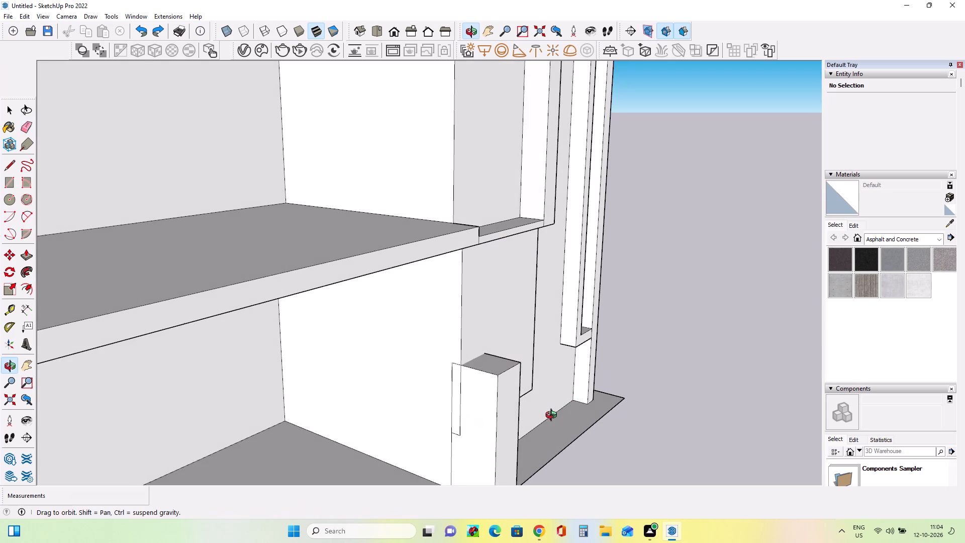
pyautogui.moveTo(553, 416); pyautogui.dragTo(540, 416, button='middle')
pyautogui.moveTo(541, 416); pyautogui.dragTo(457, 428, button='middle')
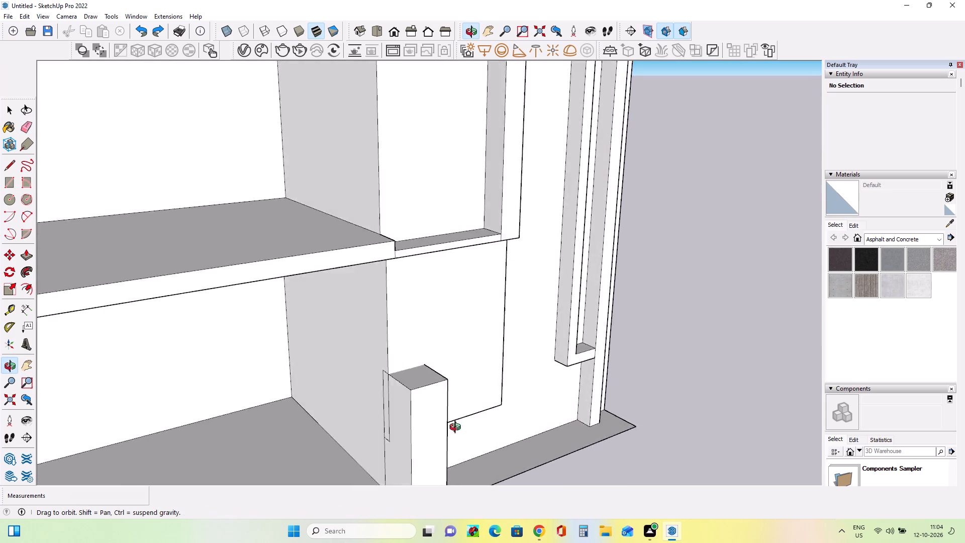
pyautogui.moveTo(457, 428); pyautogui.dragTo(371, 429, button='middle')
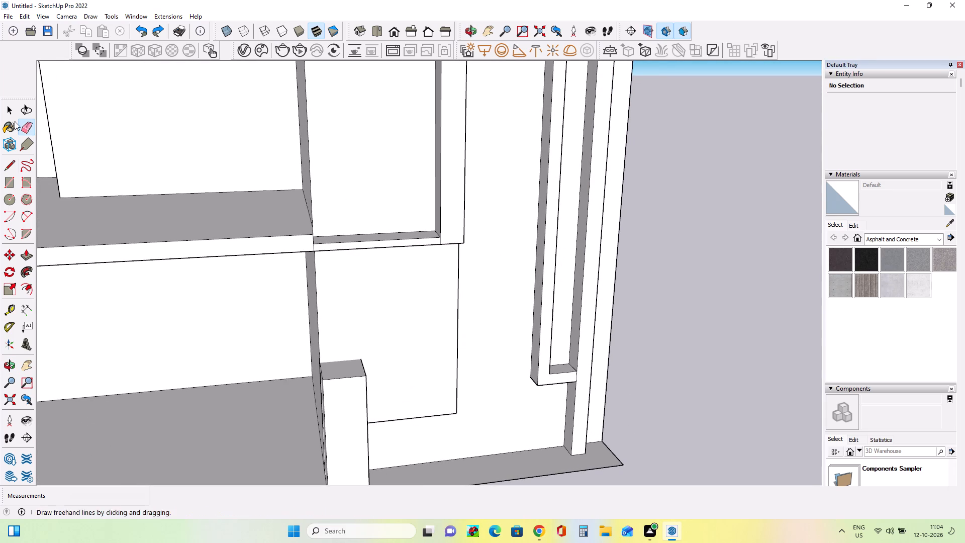
pyautogui.moveTo(0, 159); pyautogui.dragTo(2, 179)
pyautogui.click(10, 169)
pyautogui.moveTo(246, 345); pyautogui.dragTo(466, 358, button='middle')
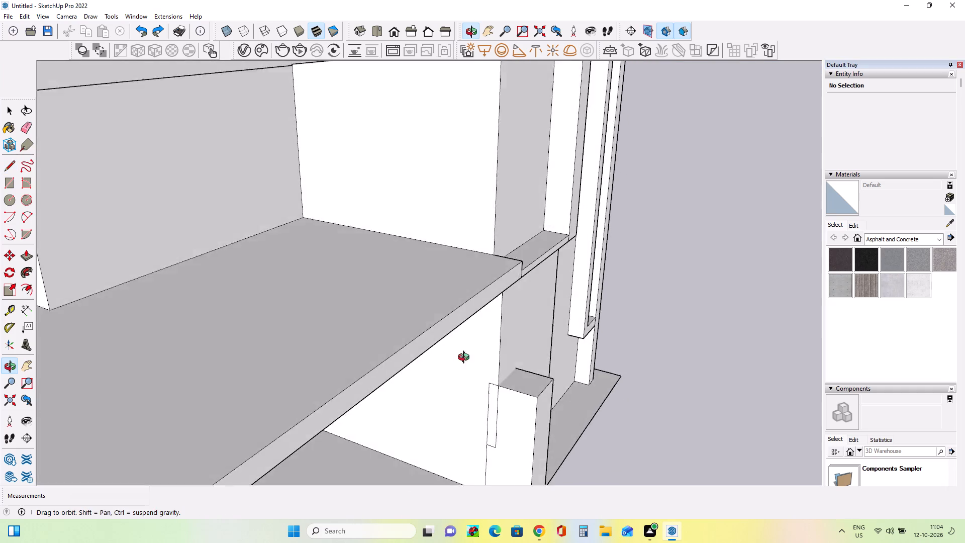
pyautogui.moveTo(466, 358); pyautogui.dragTo(467, 332, button='middle')
pyautogui.scroll(6, 512, 398)
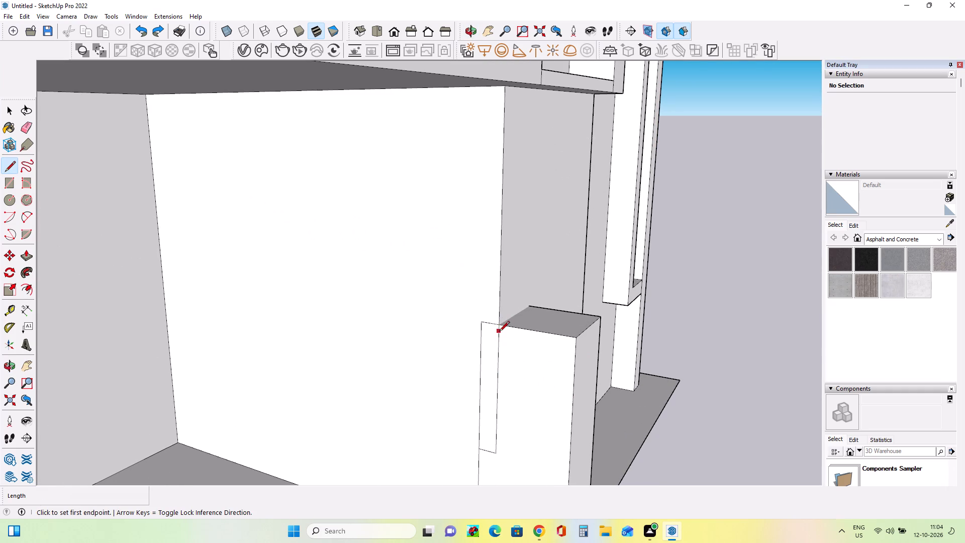
pyautogui.click(499, 332)
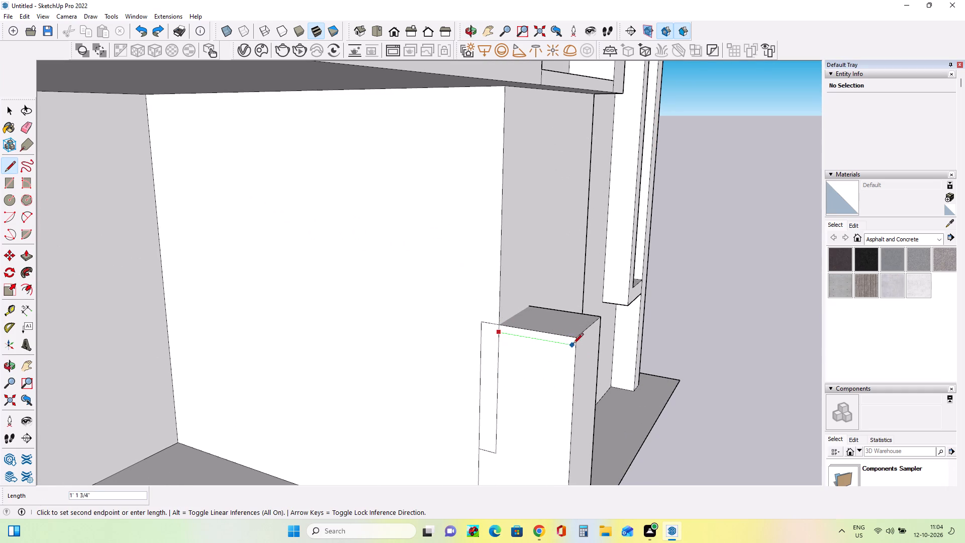
pyautogui.click(574, 345)
pyautogui.moveTo(583, 384); pyautogui.dragTo(401, 385, button='middle')
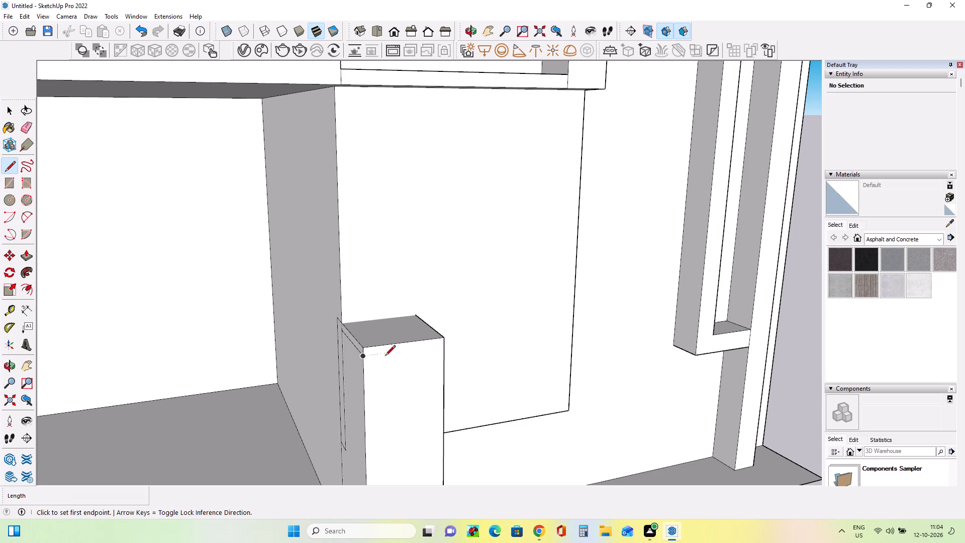
pyautogui.click(364, 356)
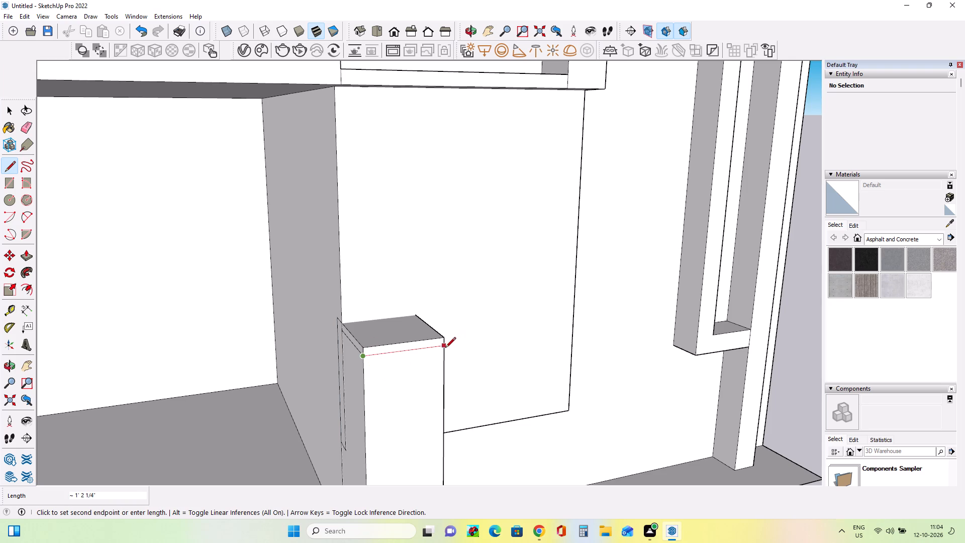
pyautogui.click(446, 347)
# Continue the cap line across the opposite side face of the second pier, about 1' 2 3/8" long.
pyautogui.moveTo(519, 355); pyautogui.dragTo(165, 408, button='middle')
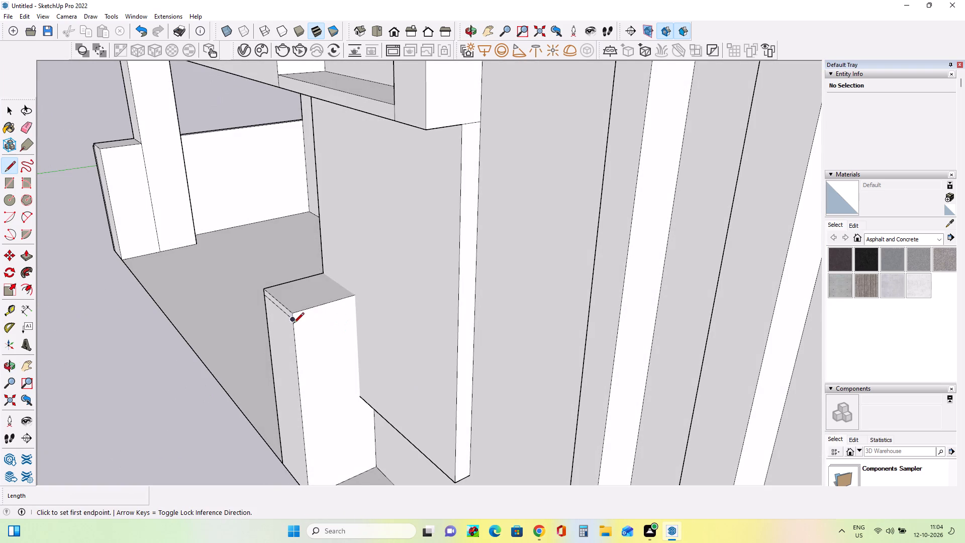
pyautogui.click(293, 323)
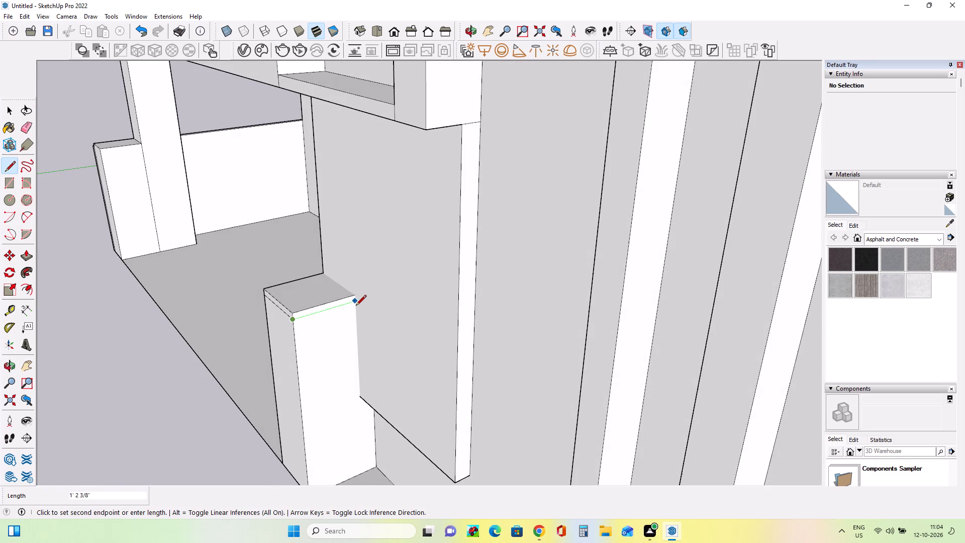
pyautogui.click(356, 306)
pyautogui.moveTo(347, 359); pyautogui.dragTo(378, 362, button='middle')
pyautogui.scroll(4, 358, 338)
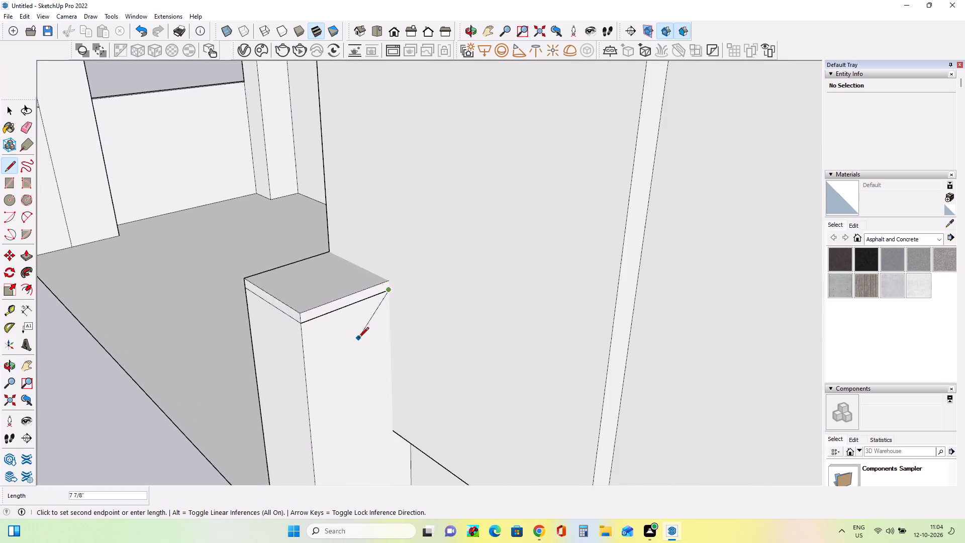
pyautogui.scroll(4, 358, 338)
pyautogui.scroll(9, 401, 265)
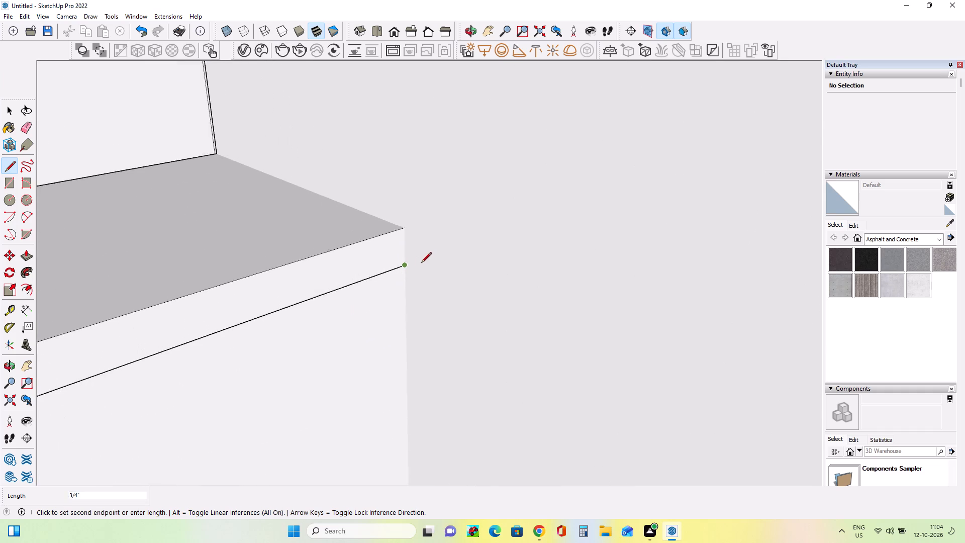
pyautogui.scroll(11, 421, 263)
pyautogui.scroll(-9, 409, 276)
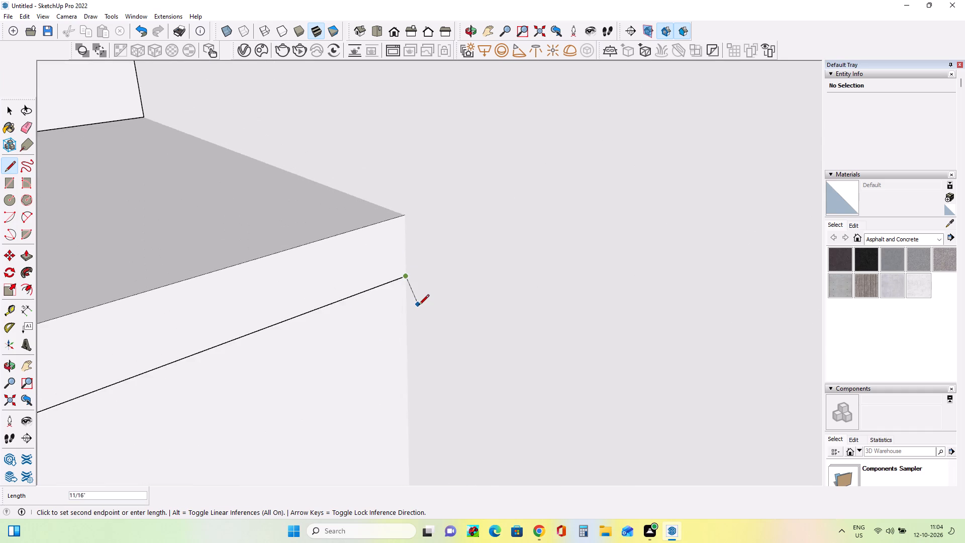
pyautogui.scroll(-14, 419, 306)
pyautogui.press('space')
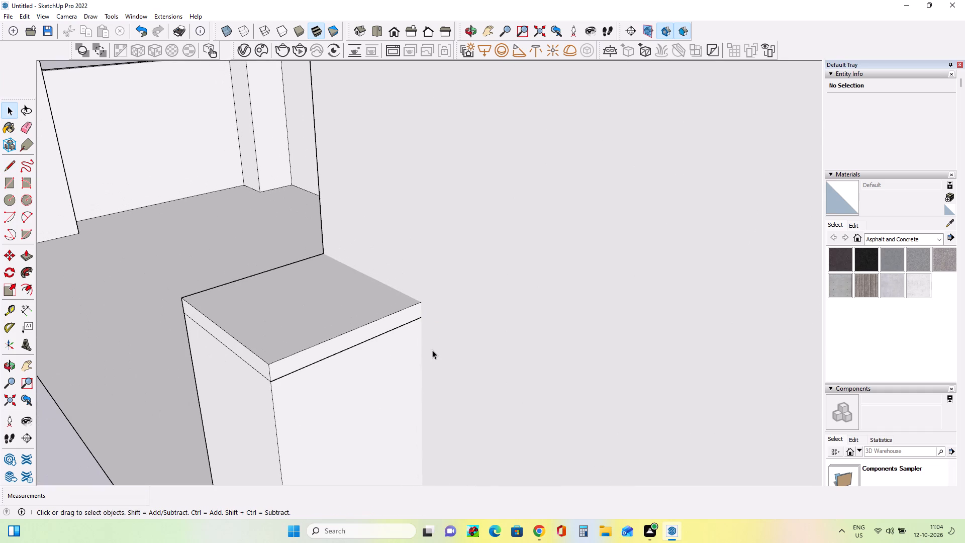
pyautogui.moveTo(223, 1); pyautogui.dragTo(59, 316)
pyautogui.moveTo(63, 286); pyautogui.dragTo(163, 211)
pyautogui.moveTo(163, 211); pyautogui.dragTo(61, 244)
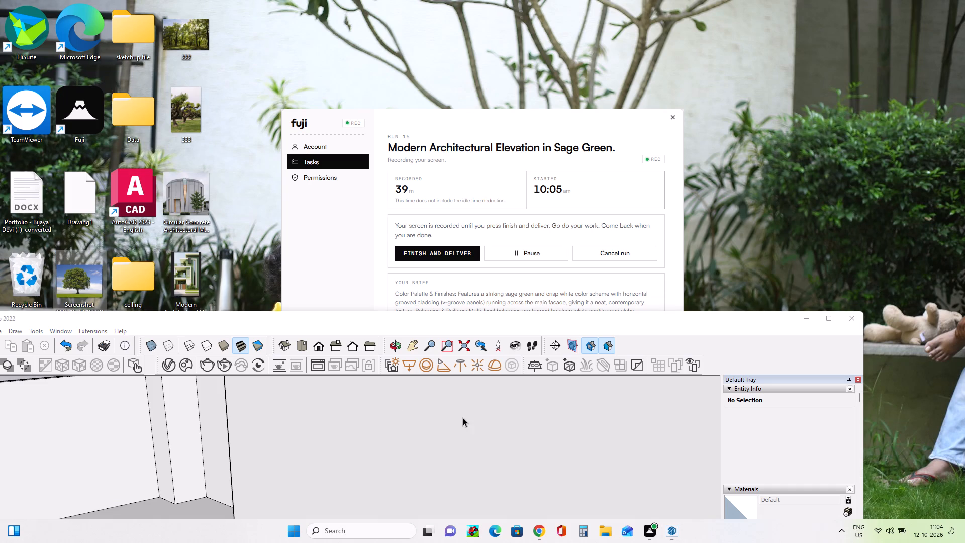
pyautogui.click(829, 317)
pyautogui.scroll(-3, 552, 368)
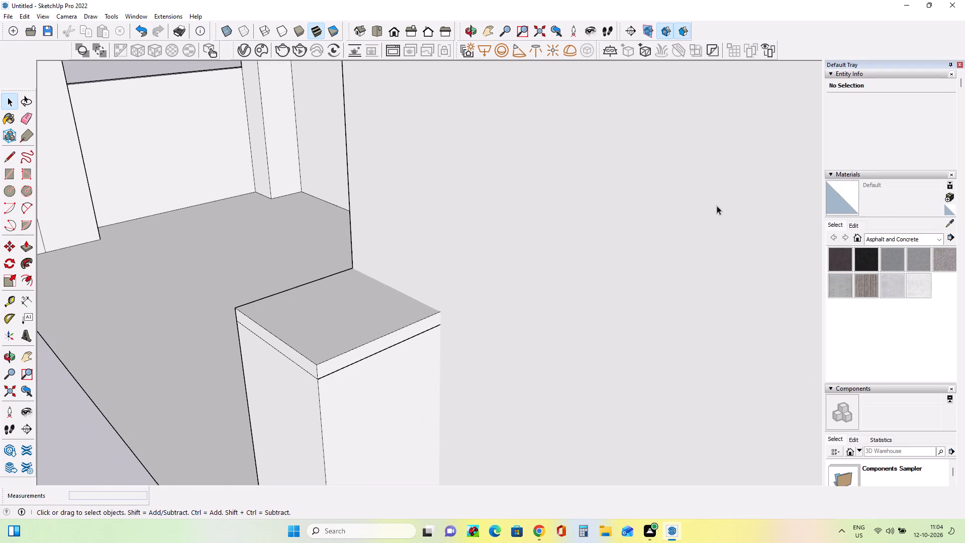
# Push/Pull the second pier's cap band out about 9/16" at the front and 1" on the porch side, and raise its top about 1 1/16".
pyautogui.click(29, 251)
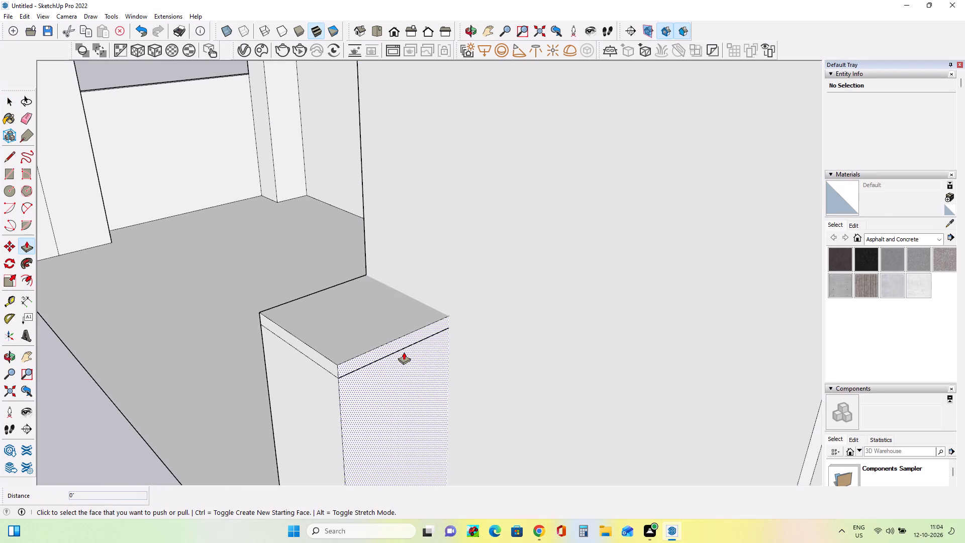
pyautogui.click(325, 362)
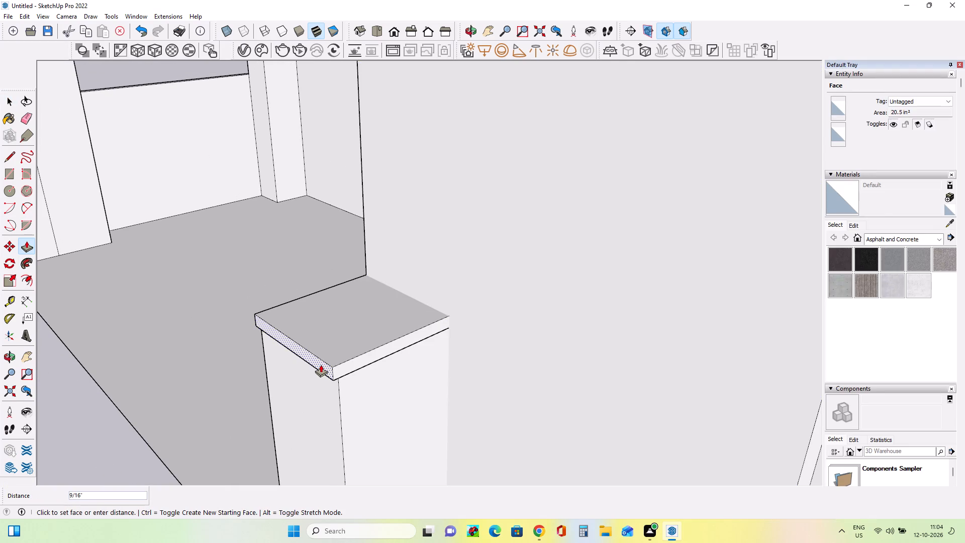
pyautogui.click(321, 365)
pyautogui.moveTo(373, 392); pyautogui.dragTo(772, 302, button='middle')
pyautogui.click(477, 313)
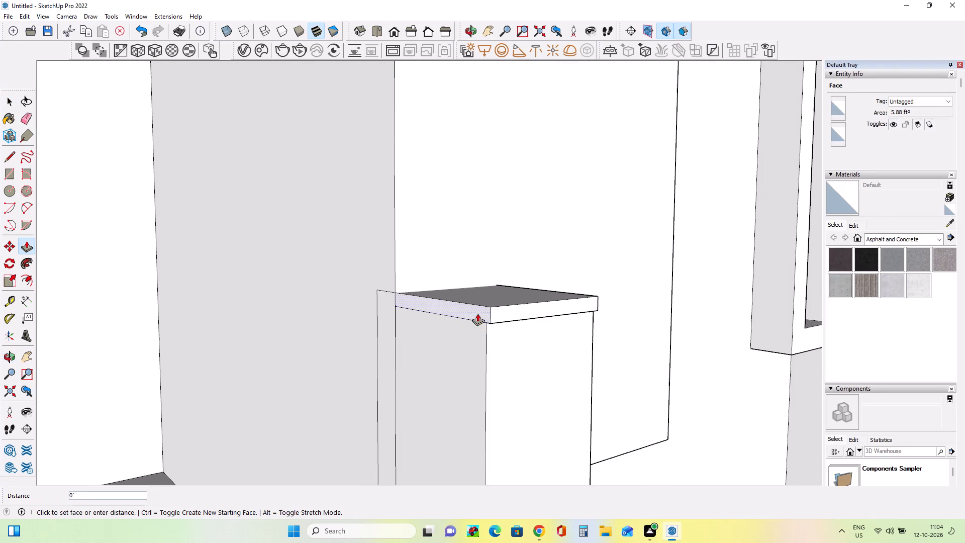
pyautogui.click(470, 323)
pyautogui.moveTo(721, 315); pyautogui.dragTo(593, 348, button='middle')
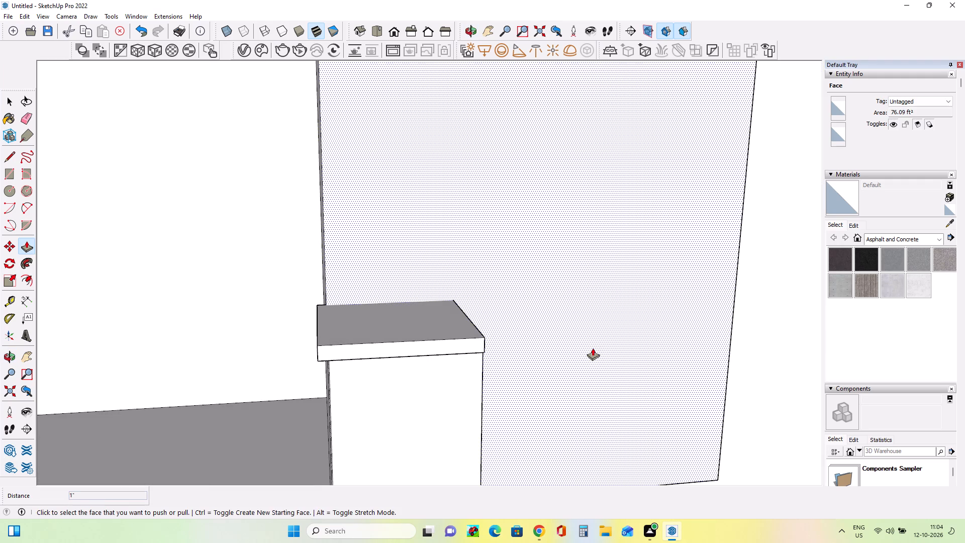
pyautogui.click(448, 333)
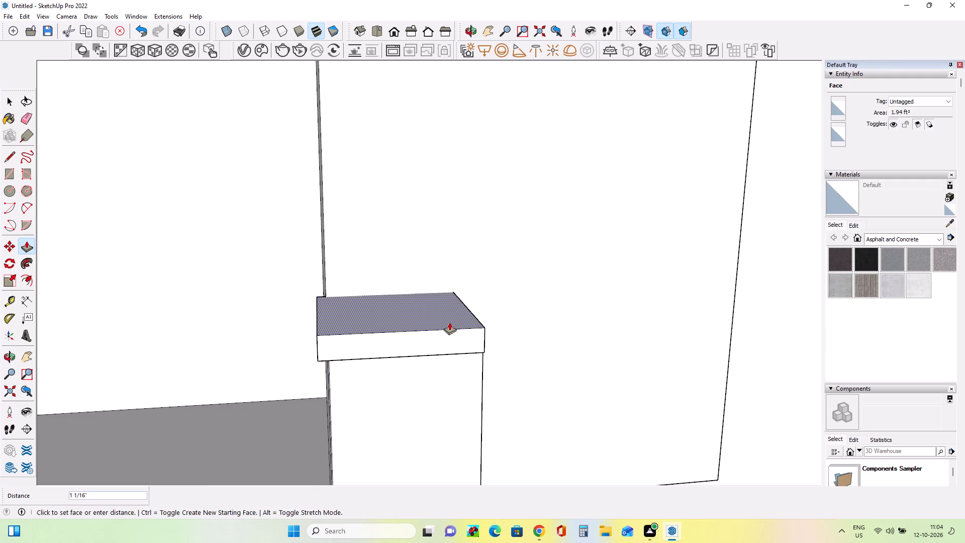
pyautogui.click(450, 322)
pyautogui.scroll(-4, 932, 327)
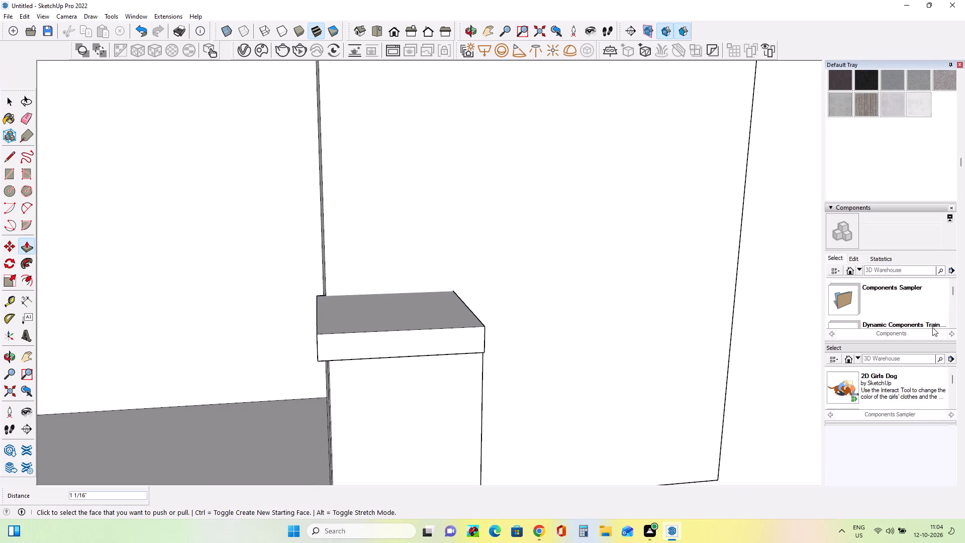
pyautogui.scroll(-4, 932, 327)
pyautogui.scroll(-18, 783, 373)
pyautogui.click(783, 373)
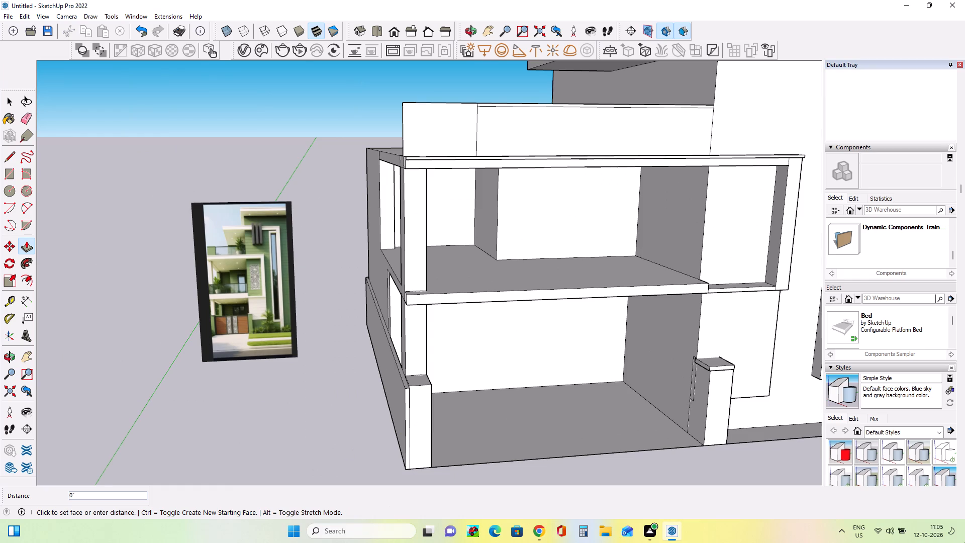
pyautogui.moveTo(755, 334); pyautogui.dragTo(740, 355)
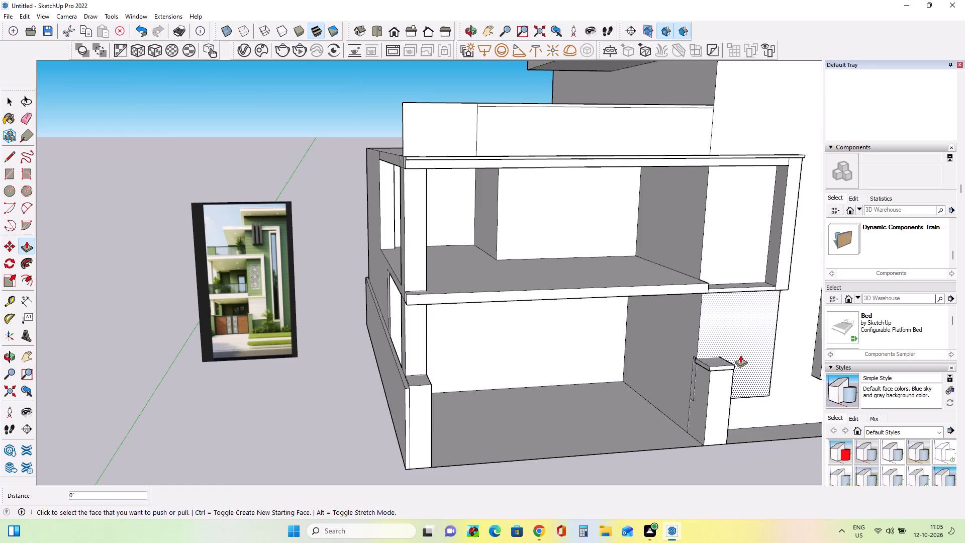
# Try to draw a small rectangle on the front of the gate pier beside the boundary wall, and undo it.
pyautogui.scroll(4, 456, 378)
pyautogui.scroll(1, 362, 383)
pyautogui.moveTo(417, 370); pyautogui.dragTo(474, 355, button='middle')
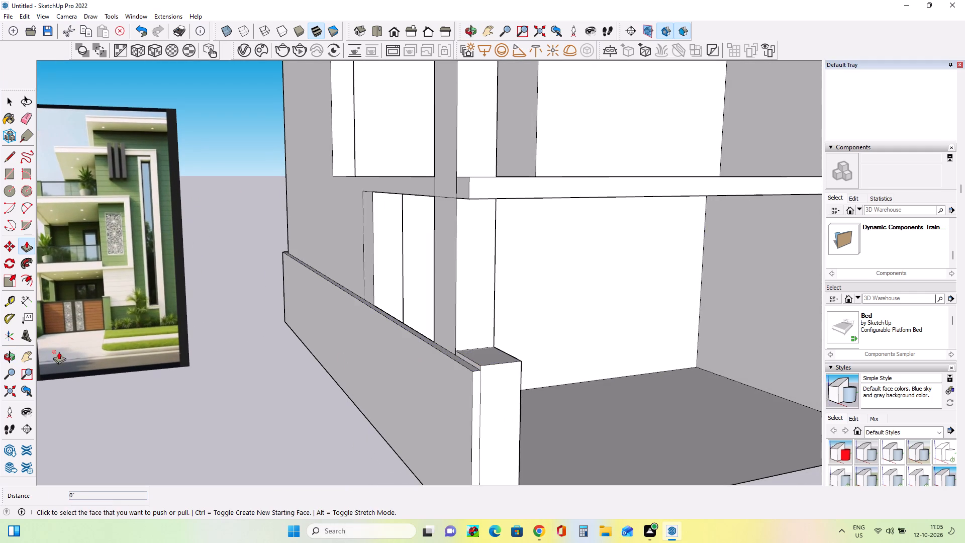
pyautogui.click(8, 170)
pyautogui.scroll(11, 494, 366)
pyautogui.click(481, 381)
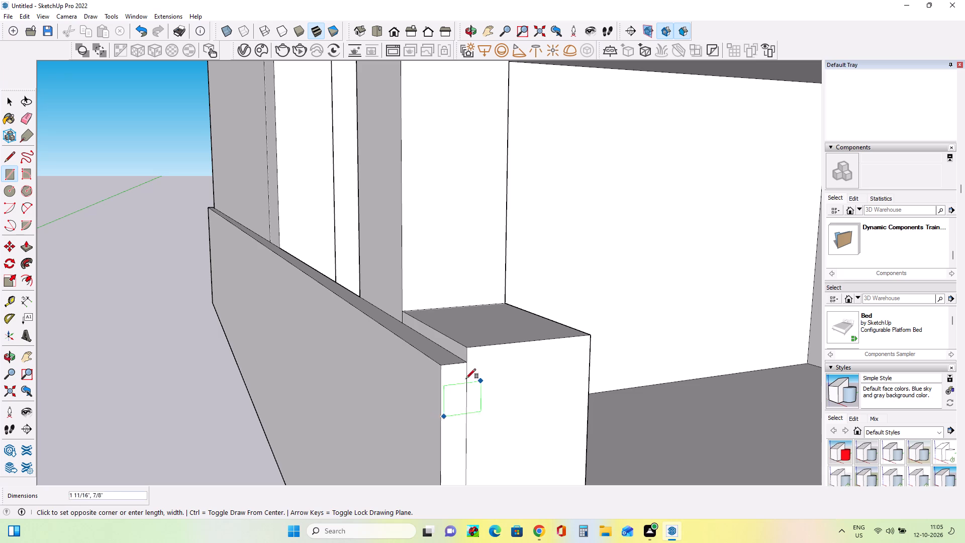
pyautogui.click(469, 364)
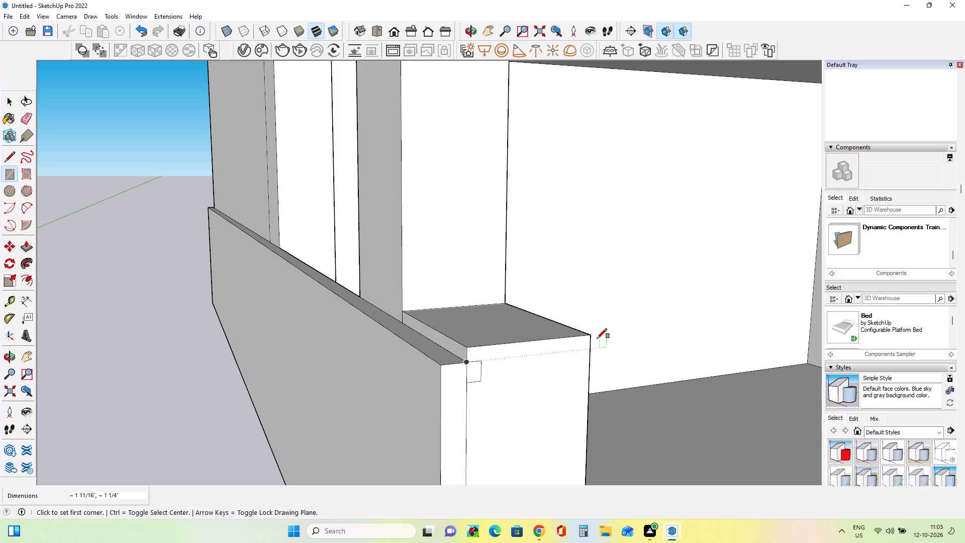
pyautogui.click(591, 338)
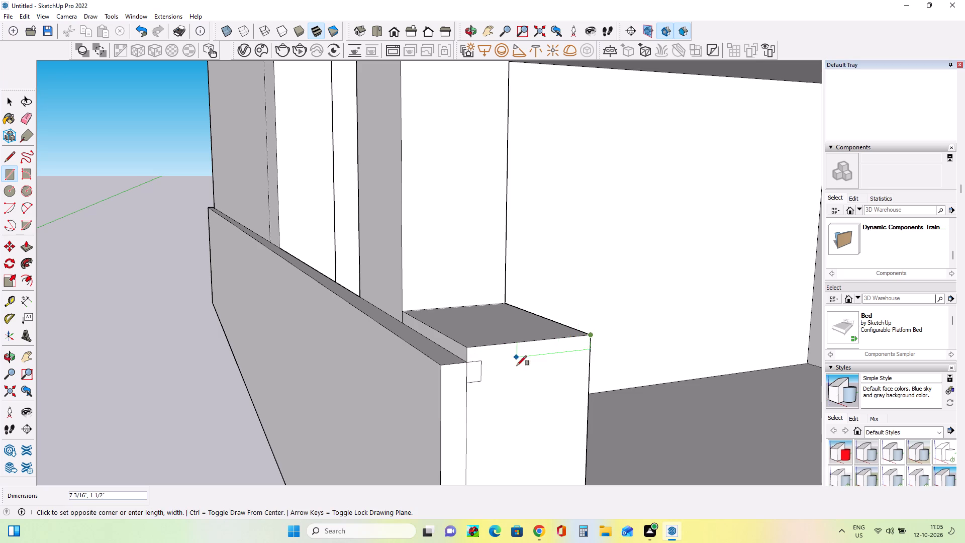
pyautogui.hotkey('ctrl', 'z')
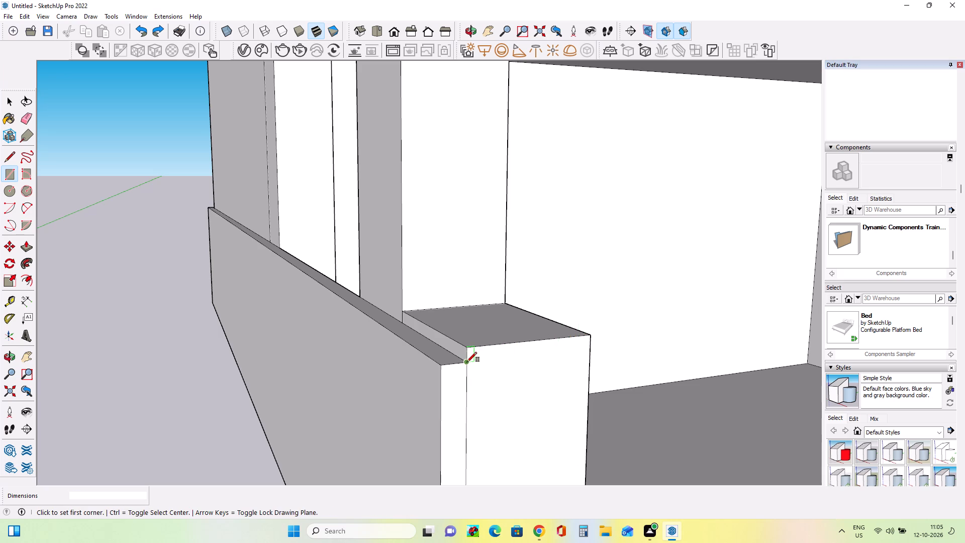
# Draw cap band rectangles about 1 1/4" high on the boundary-wall gate pier: 11 11/16" long on the front and 1' 3 11/16" on the outer side.
pyautogui.click(467, 362)
pyautogui.click(589, 339)
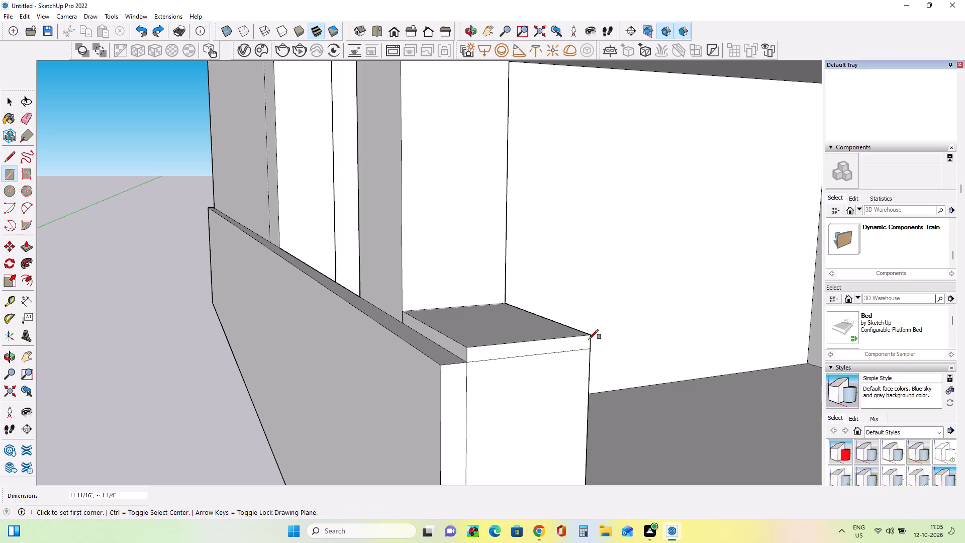
pyautogui.moveTo(405, 435); pyautogui.dragTo(624, 451, button='middle')
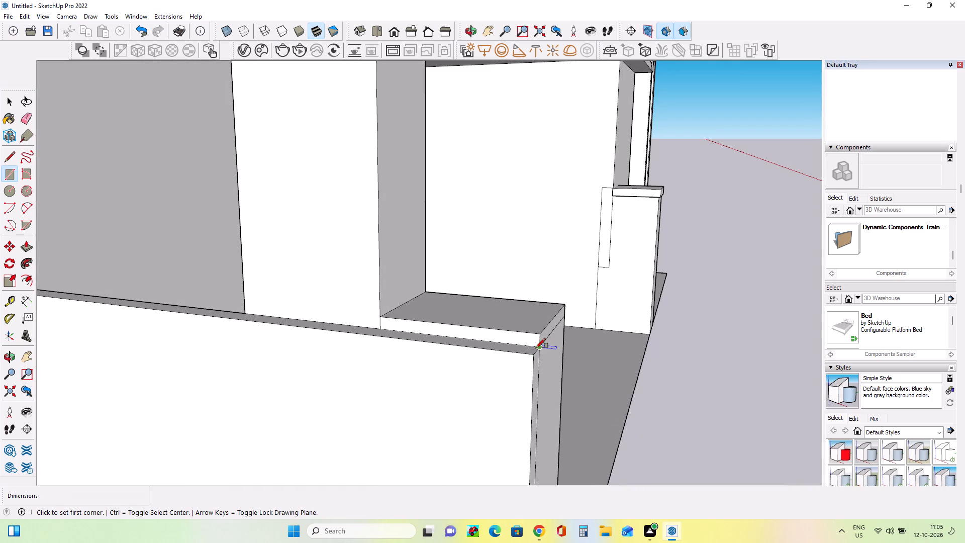
pyautogui.click(536, 348)
pyautogui.click(382, 317)
# Push/Pull the outer side cap band of the boundary-wall gate pier outward over the wall by about 1 11/16".
pyautogui.moveTo(623, 429); pyautogui.dragTo(496, 453, button='middle')
pyautogui.middleClick(511, 434)
pyautogui.scroll(-8, 570, 405)
pyautogui.scroll(3, 352, 462)
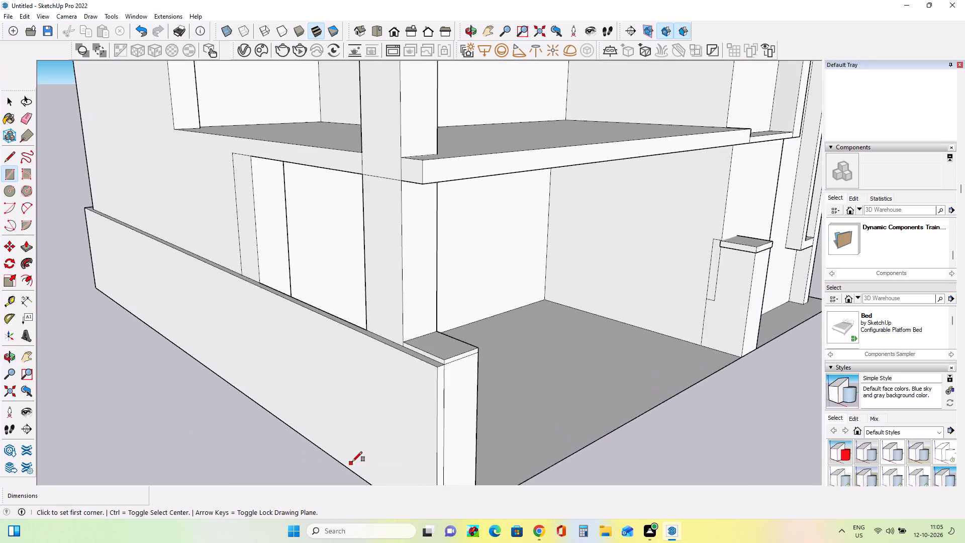
pyautogui.scroll(4, 352, 462)
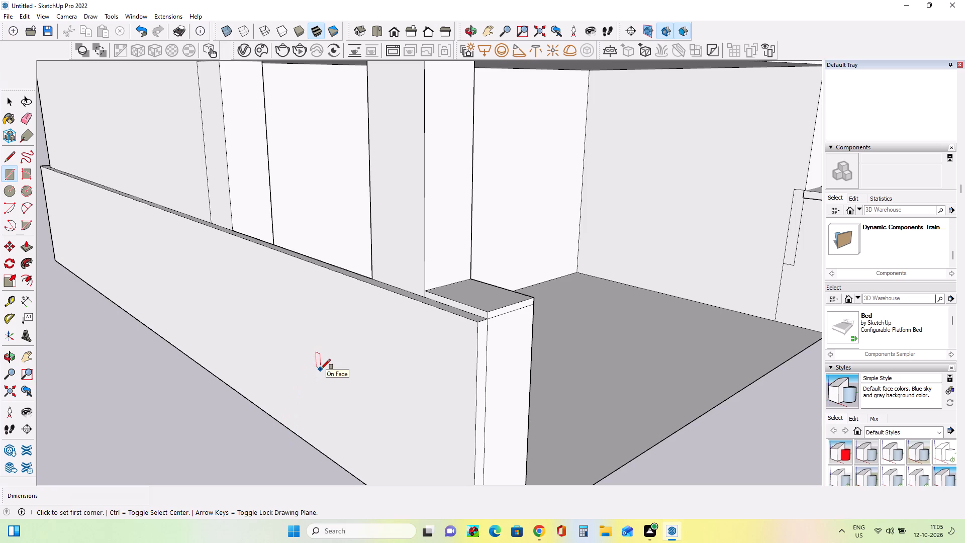
pyautogui.click(23, 247)
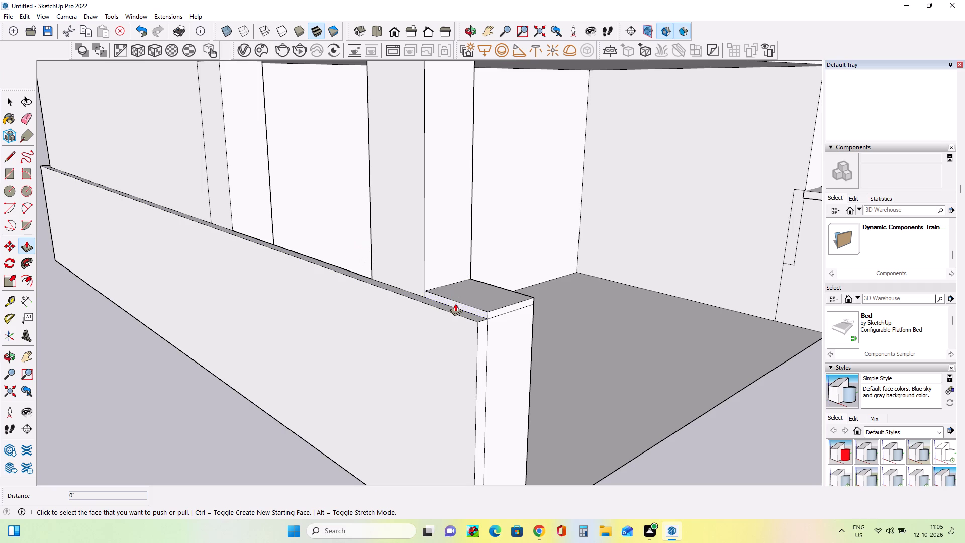
pyautogui.click(455, 303)
pyautogui.click(447, 309)
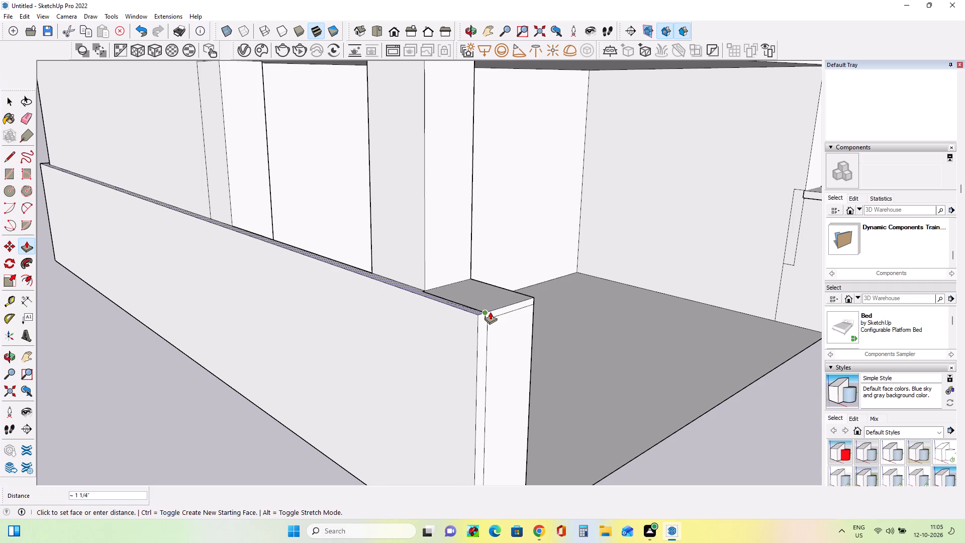
pyautogui.press('Escape')
pyautogui.scroll(6, 471, 317)
pyautogui.click(478, 307)
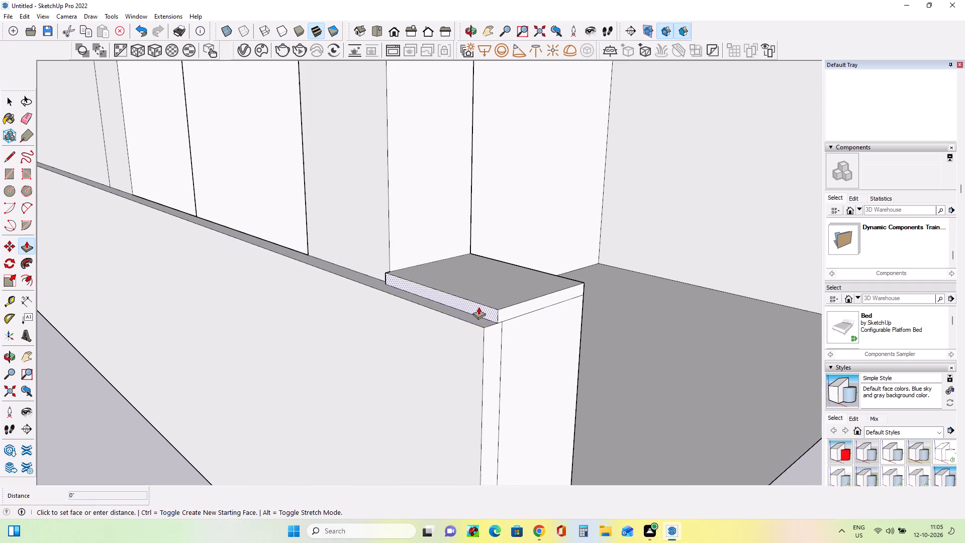
pyautogui.click(466, 316)
# Push/Pull the same pier's front cap band forward about 9/16" and raise its top face about 7/8".
pyautogui.moveTo(566, 327); pyautogui.dragTo(450, 319, button='middle')
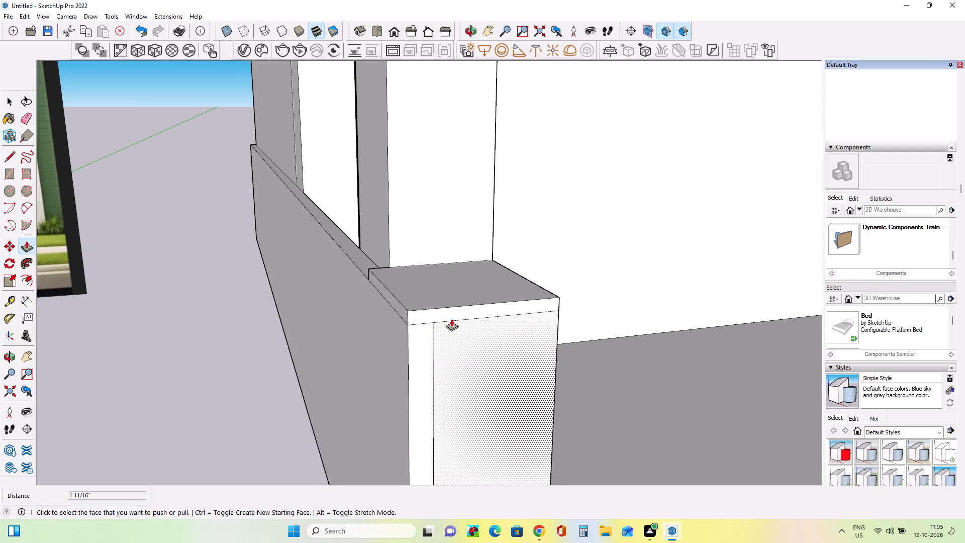
pyautogui.click(484, 313)
pyautogui.click(484, 318)
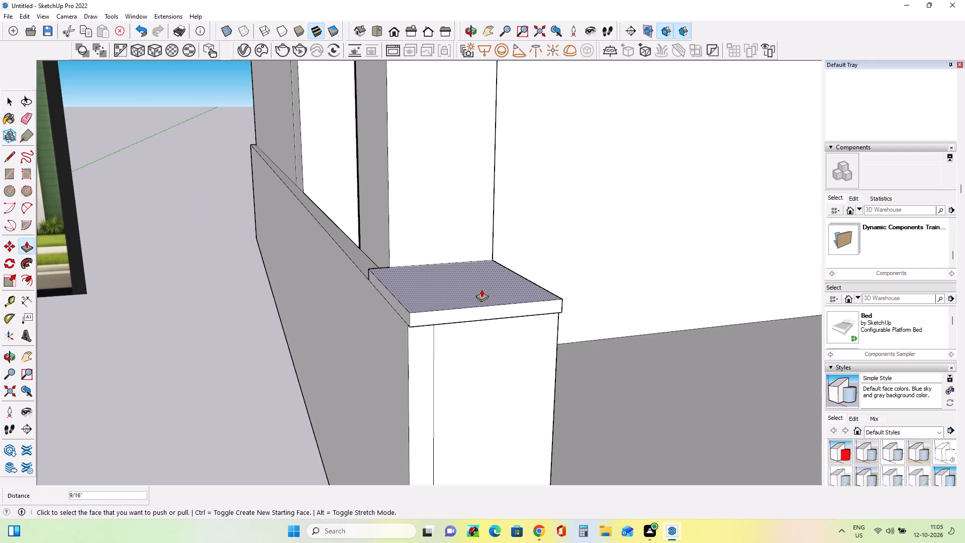
pyautogui.click(481, 289)
pyautogui.click(481, 280)
# Push/Pull the boundary-wall pier's top face to match the height of the second pier's cap.
pyautogui.scroll(-11, 417, 365)
pyautogui.scroll(1, 379, 353)
pyautogui.scroll(-13, 379, 353)
pyautogui.scroll(4, 364, 350)
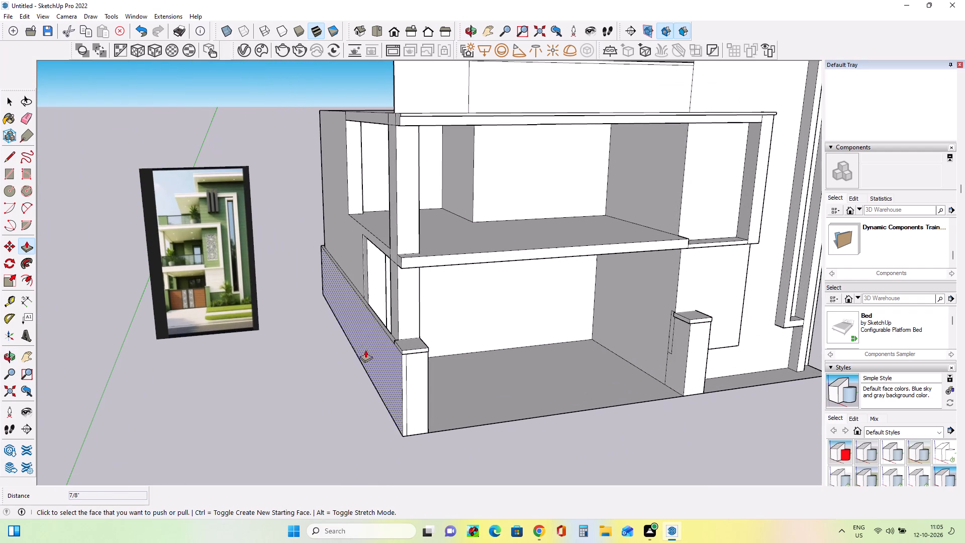
pyautogui.click(420, 341)
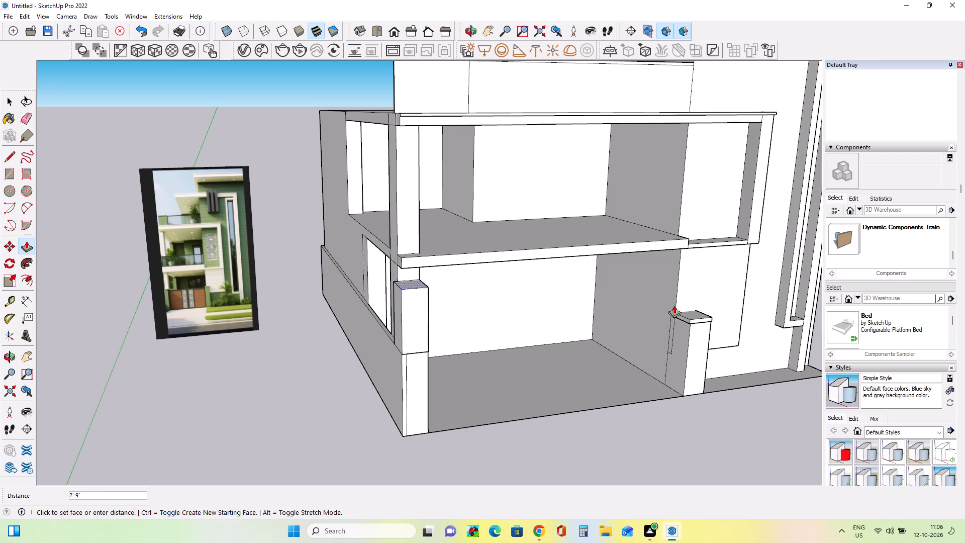
pyautogui.click(703, 314)
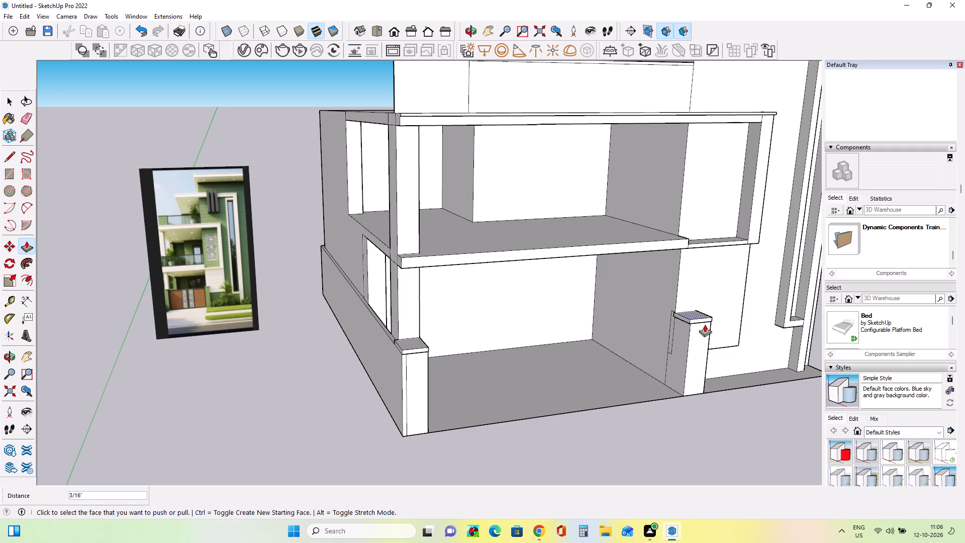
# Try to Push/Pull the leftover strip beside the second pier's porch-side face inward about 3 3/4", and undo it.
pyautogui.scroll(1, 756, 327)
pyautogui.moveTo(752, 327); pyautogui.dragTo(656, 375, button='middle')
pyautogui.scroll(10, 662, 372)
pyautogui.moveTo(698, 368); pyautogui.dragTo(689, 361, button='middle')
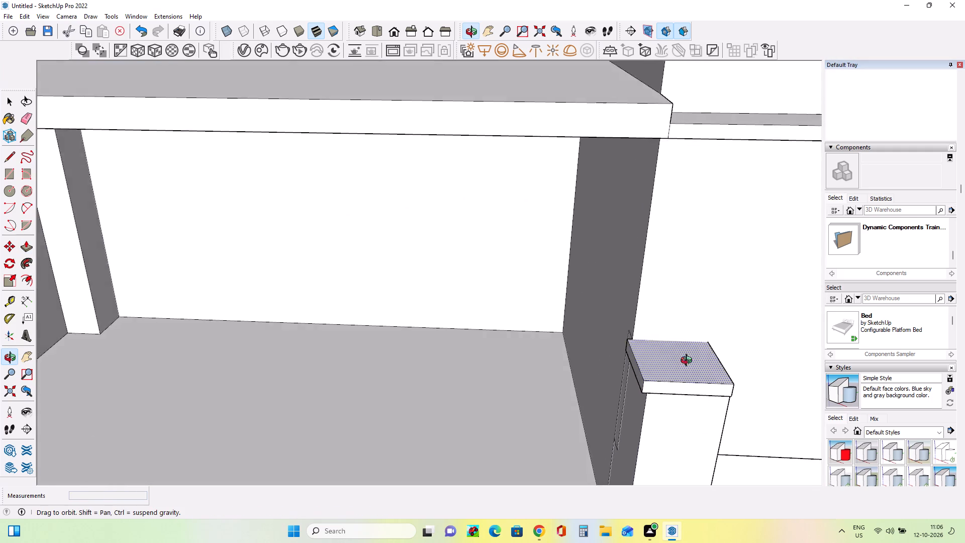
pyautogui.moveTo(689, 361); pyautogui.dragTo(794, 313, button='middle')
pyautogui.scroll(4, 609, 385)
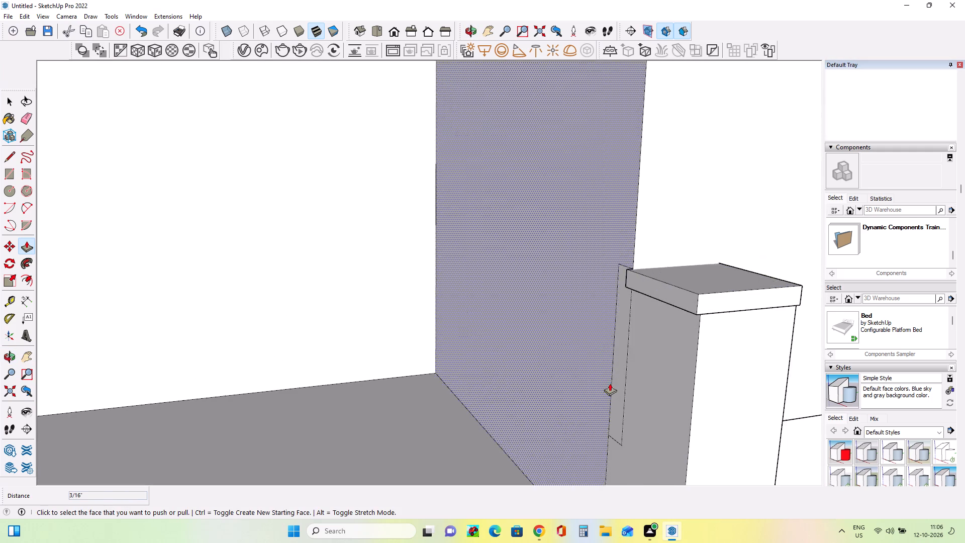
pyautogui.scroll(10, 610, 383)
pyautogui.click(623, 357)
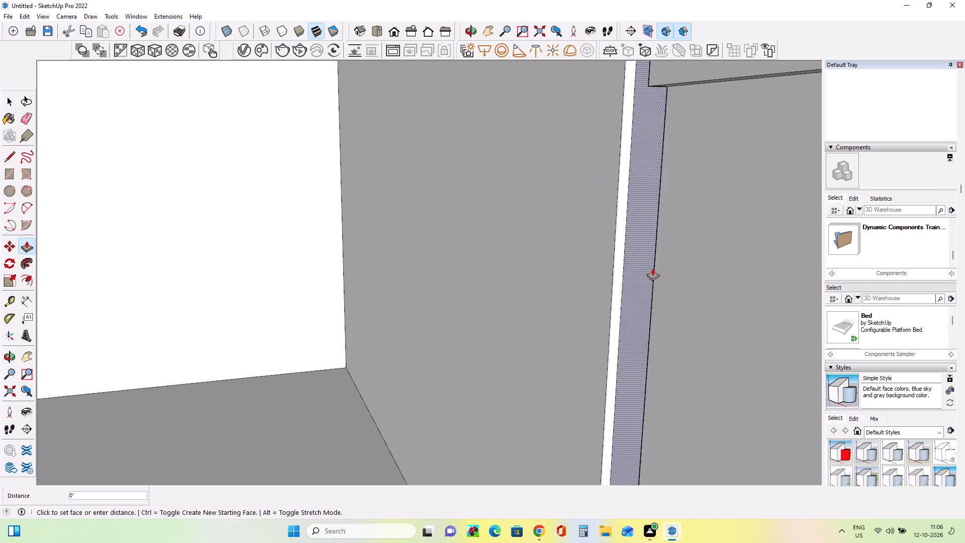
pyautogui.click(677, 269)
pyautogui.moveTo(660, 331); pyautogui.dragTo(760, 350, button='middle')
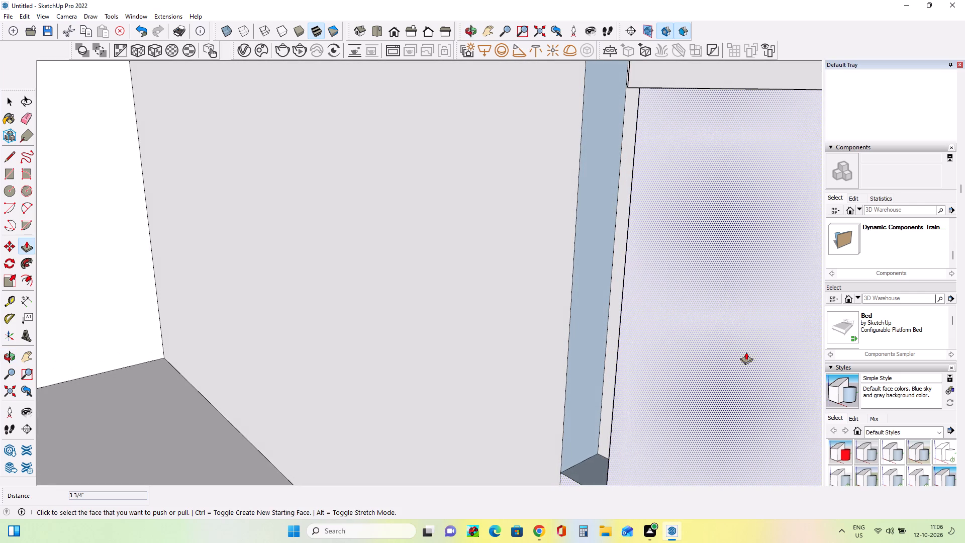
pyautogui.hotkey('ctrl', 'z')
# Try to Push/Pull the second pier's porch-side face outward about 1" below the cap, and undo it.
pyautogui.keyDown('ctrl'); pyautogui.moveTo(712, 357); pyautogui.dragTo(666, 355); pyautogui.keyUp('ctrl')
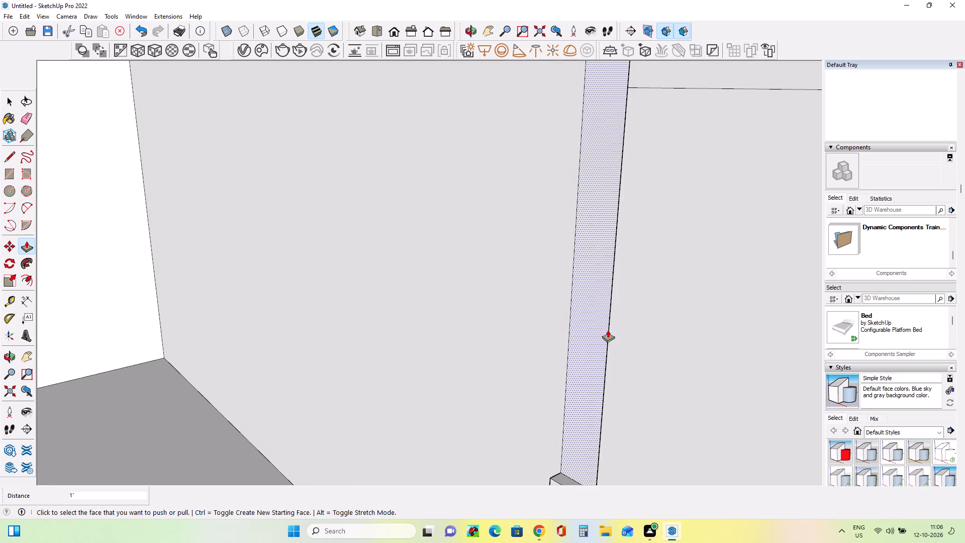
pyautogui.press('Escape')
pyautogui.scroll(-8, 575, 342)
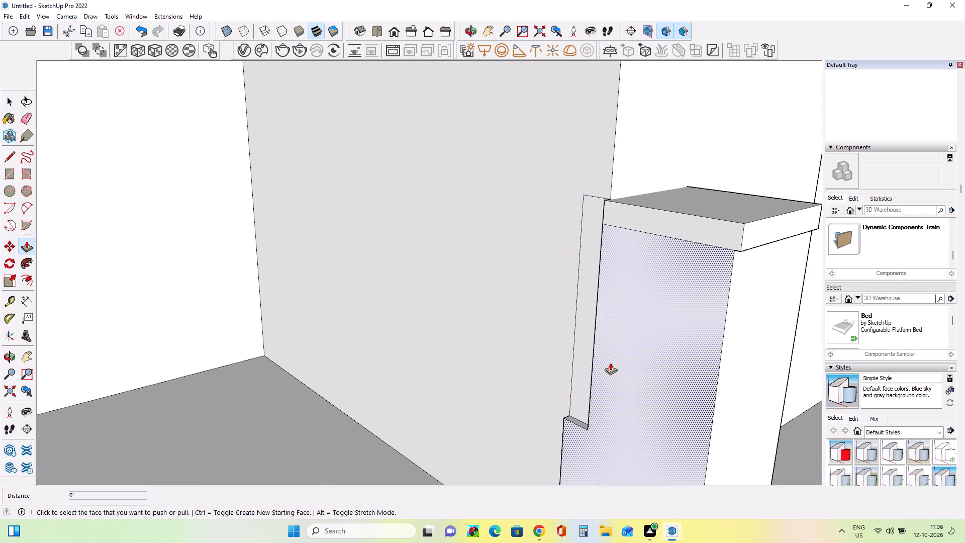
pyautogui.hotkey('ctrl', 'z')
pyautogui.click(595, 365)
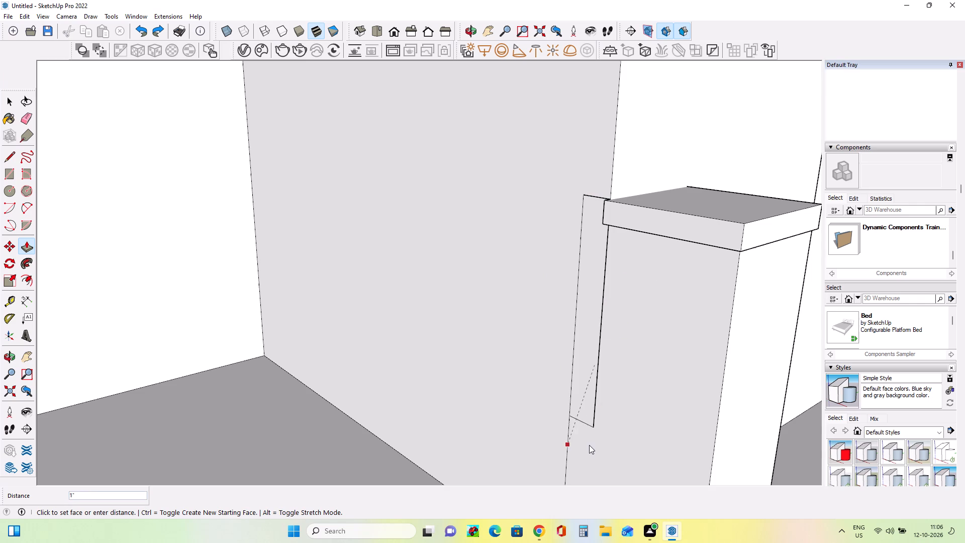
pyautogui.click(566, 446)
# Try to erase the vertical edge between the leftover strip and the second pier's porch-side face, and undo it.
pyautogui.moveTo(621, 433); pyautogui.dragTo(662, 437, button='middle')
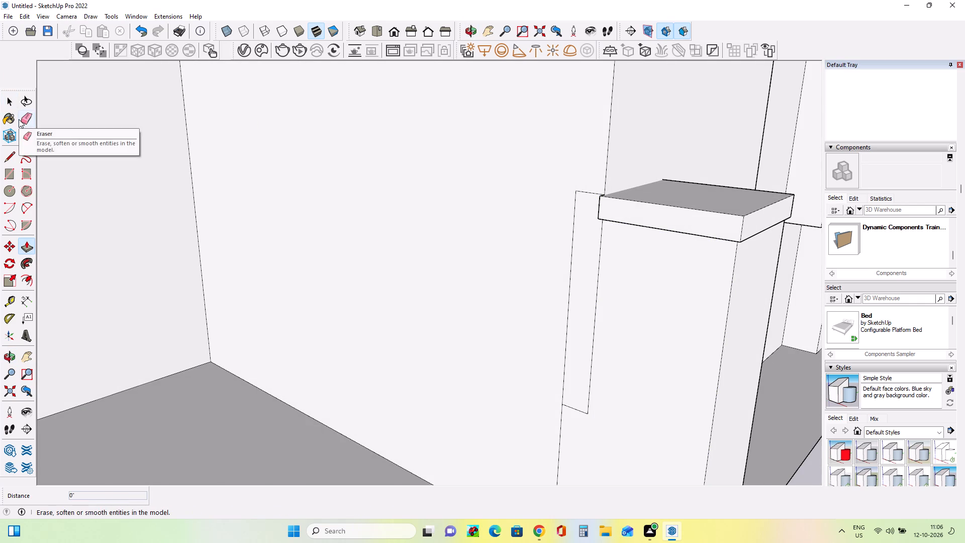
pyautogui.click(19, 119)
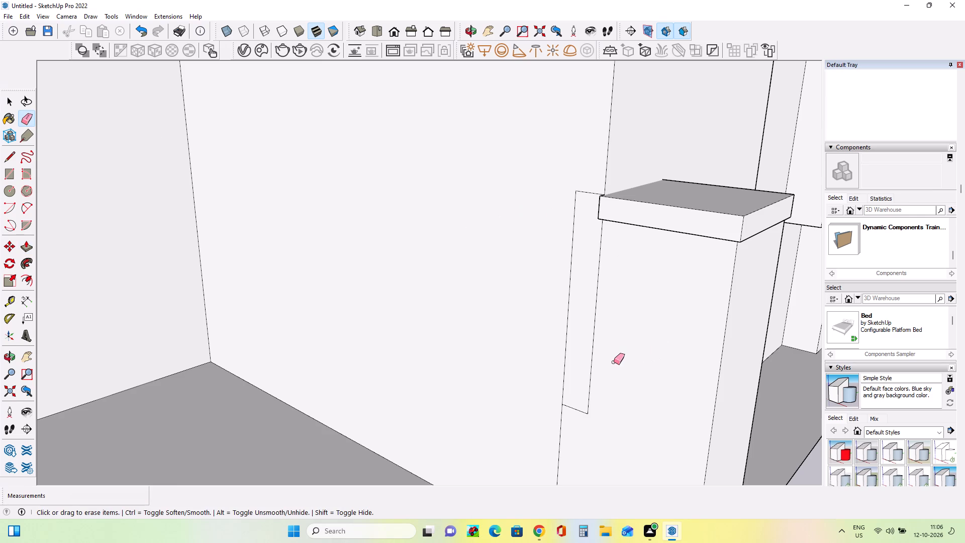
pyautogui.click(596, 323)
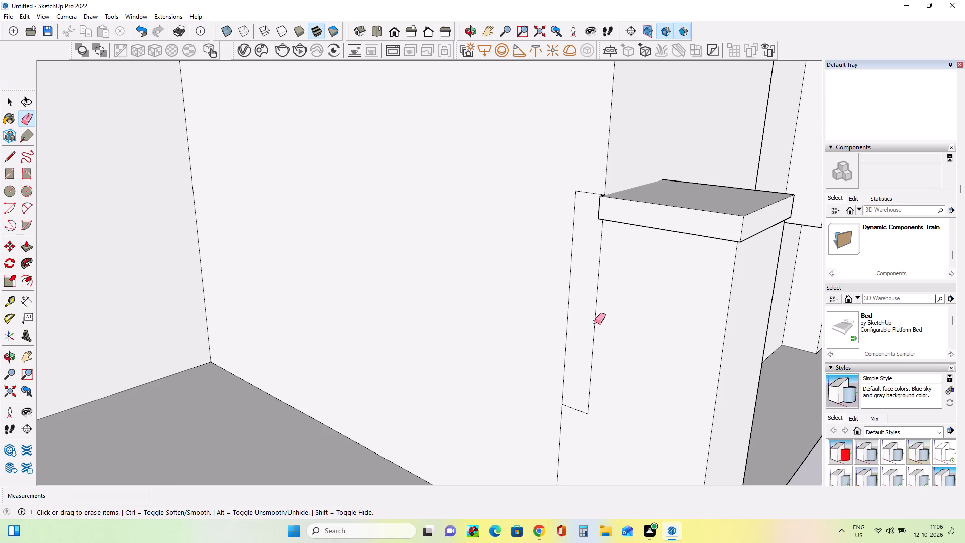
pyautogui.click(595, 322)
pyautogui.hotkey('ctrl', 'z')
# Compare the whole elevation with the reference image's balcony, gate and parapet areas.
pyautogui.moveTo(701, 295); pyautogui.dragTo(460, 301, button='middle')
pyautogui.scroll(-4, 513, 313)
pyautogui.scroll(-20, 515, 326)
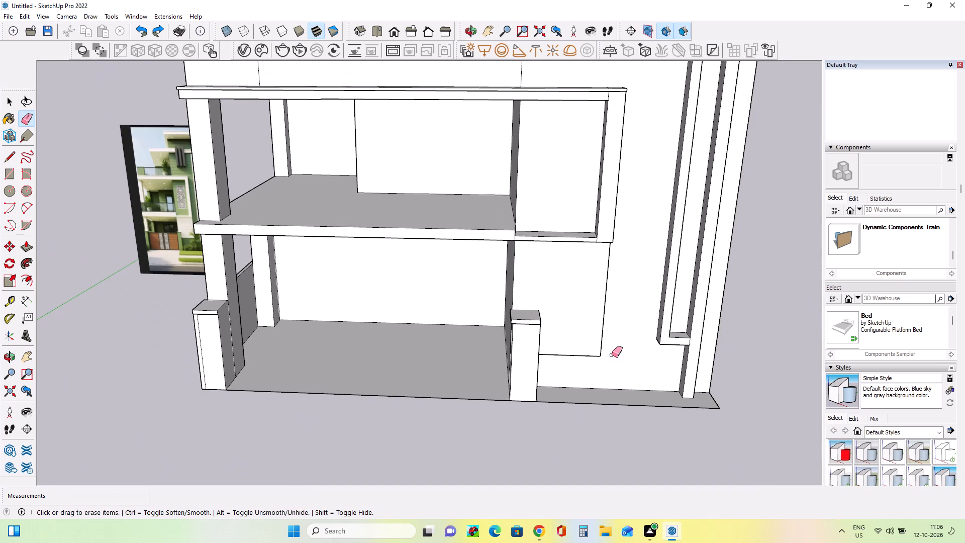
pyautogui.moveTo(609, 340); pyautogui.dragTo(613, 299, button='middle')
pyautogui.scroll(-8, 584, 294)
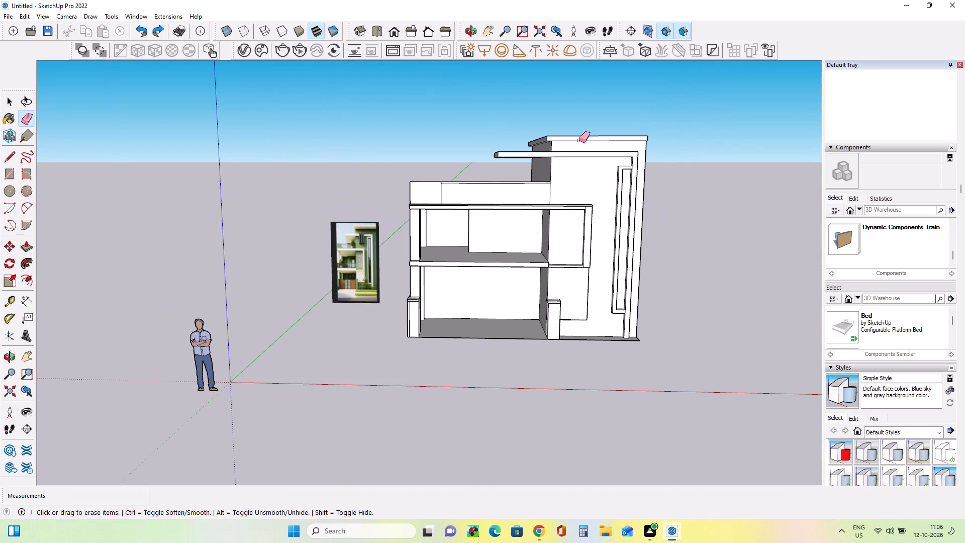
pyautogui.scroll(4, 582, 121)
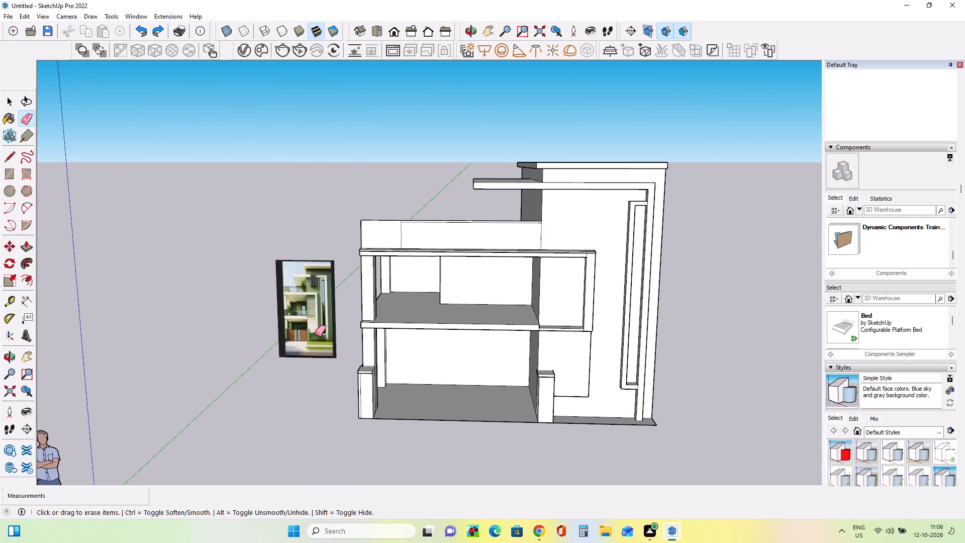
pyautogui.scroll(11, 315, 334)
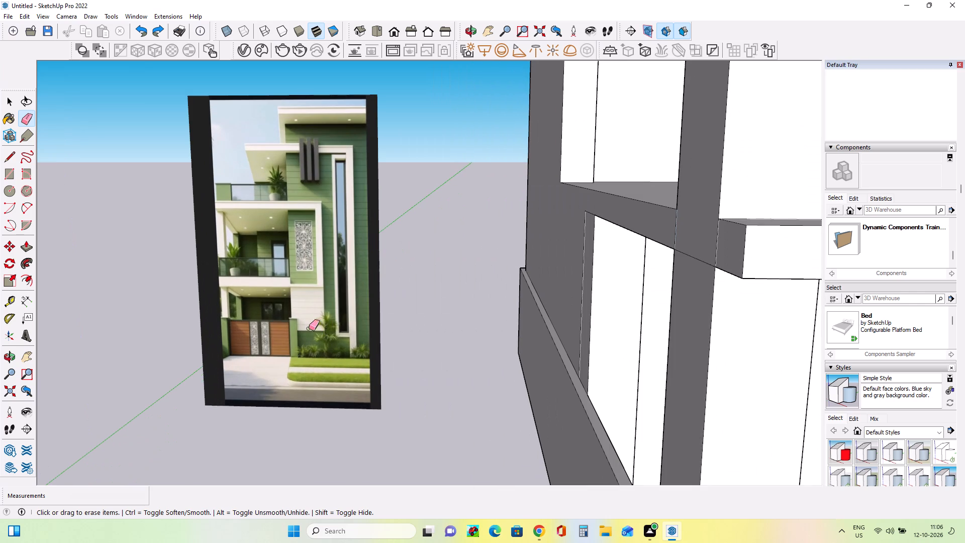
pyautogui.scroll(-7, 227, 296)
pyautogui.scroll(1, 227, 295)
pyautogui.scroll(-7, 227, 295)
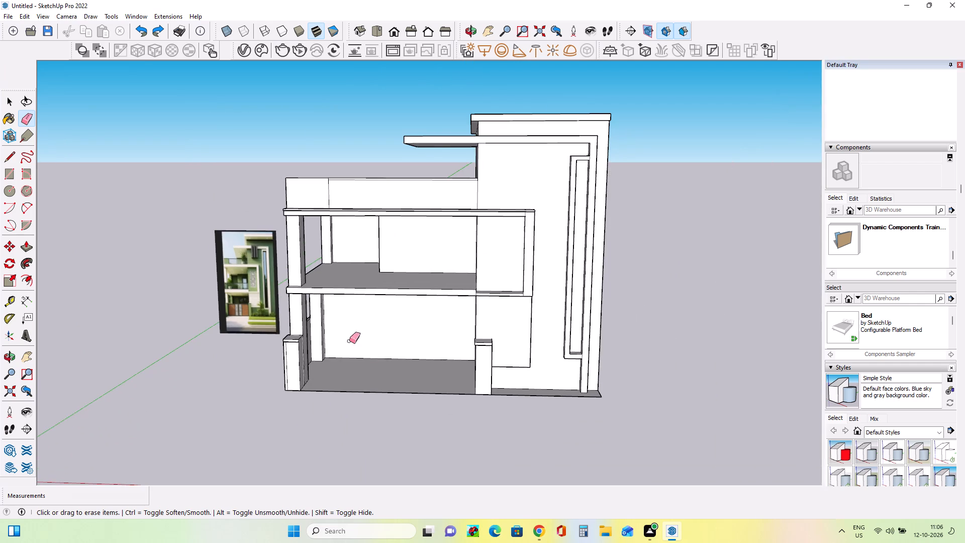
# Draw a thin rectangle about 14' 2 15/16" by 1/2" along the front edge of the first-floor balcony slab.
pyautogui.moveTo(370, 358); pyautogui.dragTo(423, 374, button='middle')
pyautogui.scroll(6, 321, 281)
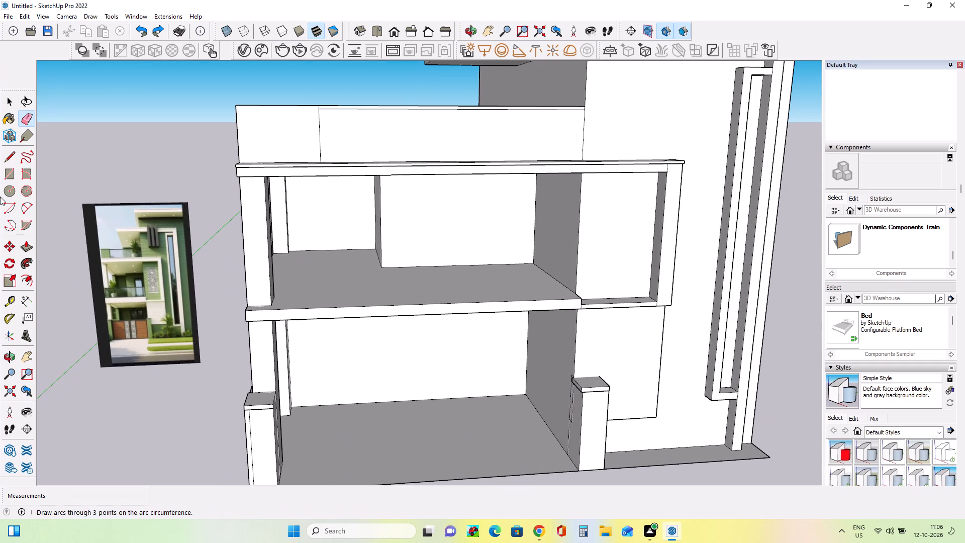
pyautogui.click(9, 171)
pyautogui.moveTo(494, 306); pyautogui.dragTo(513, 388, button='middle')
pyautogui.scroll(3, 266, 357)
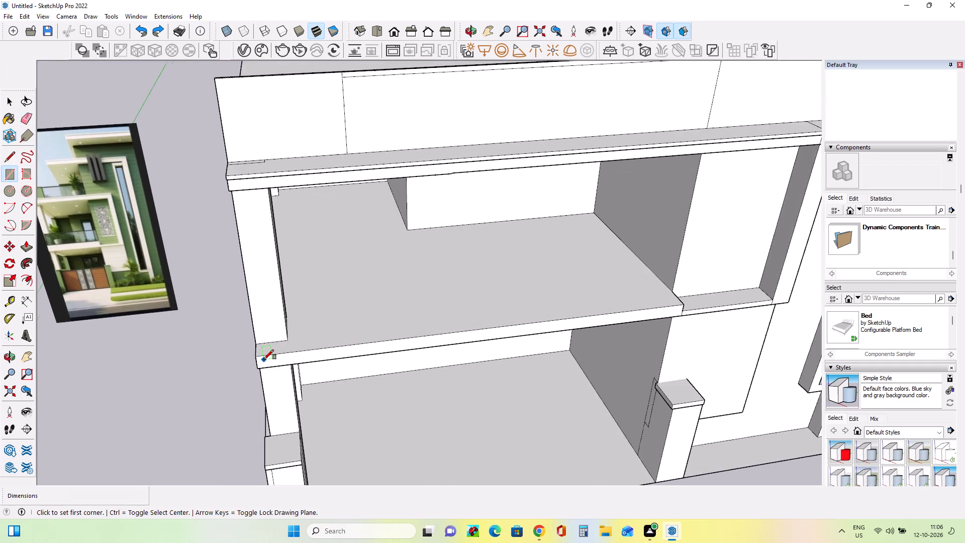
pyautogui.scroll(6, 264, 359)
pyautogui.click(251, 353)
pyautogui.scroll(-14, 435, 318)
pyautogui.scroll(13, 593, 309)
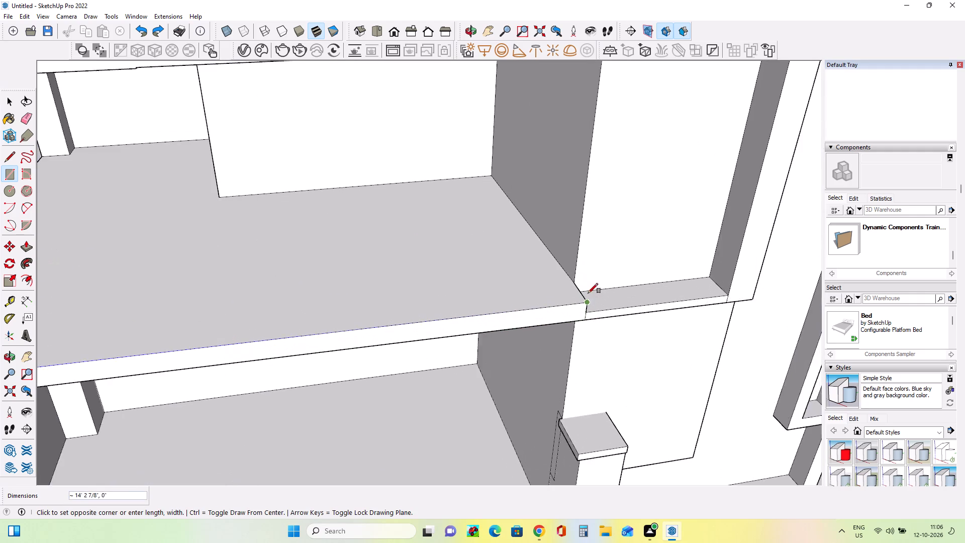
pyautogui.scroll(10, 588, 293)
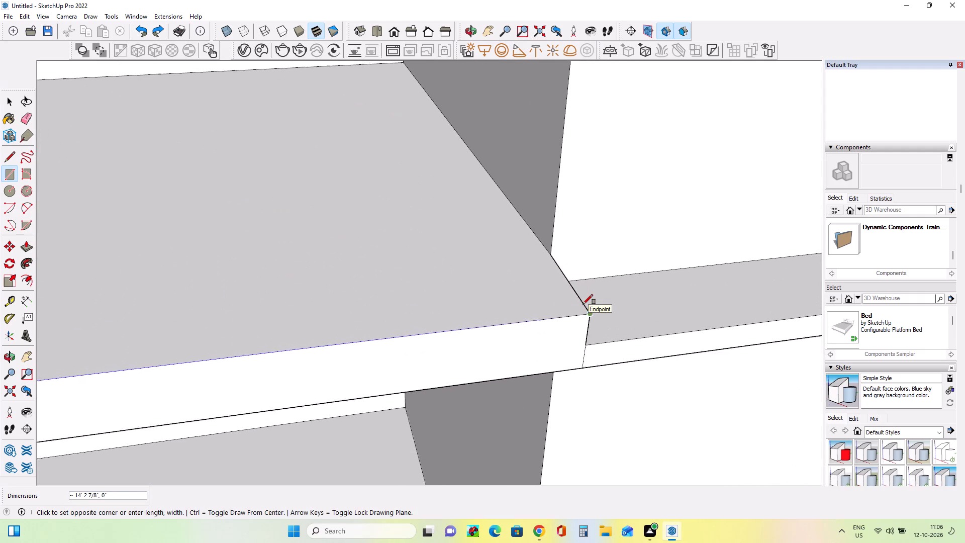
pyautogui.scroll(3, 583, 304)
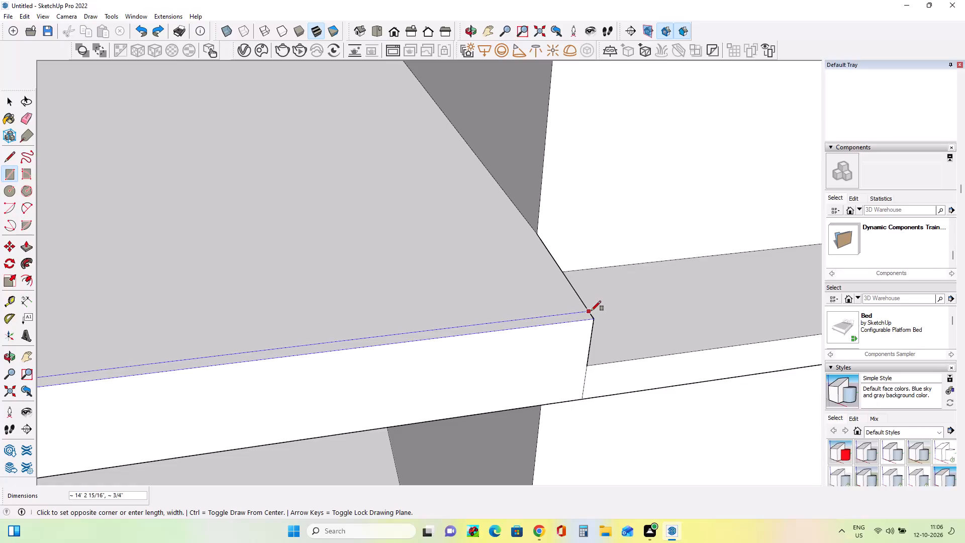
pyautogui.click(592, 313)
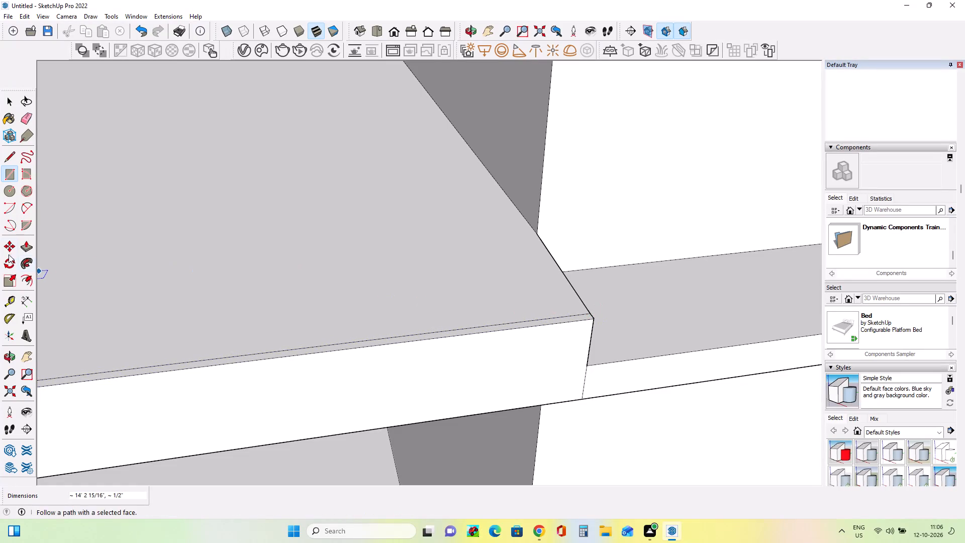
# Push/Pull the thin strip on the balcony slab up 8" and a further 1' 5 9/16" to form the front railing panel.
pyautogui.click(26, 249)
pyautogui.click(445, 332)
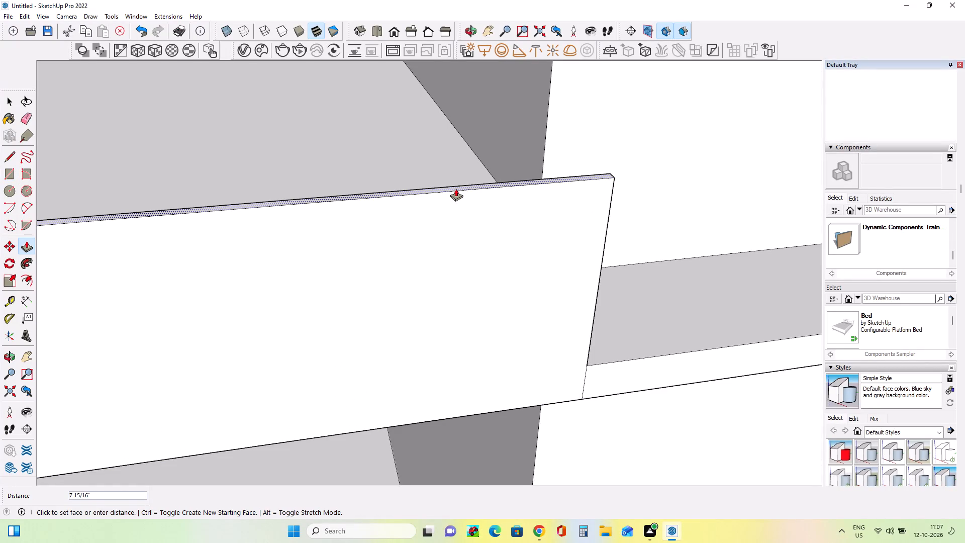
pyautogui.click(456, 189)
pyautogui.scroll(-20, 548, 229)
pyautogui.scroll(-2, 548, 229)
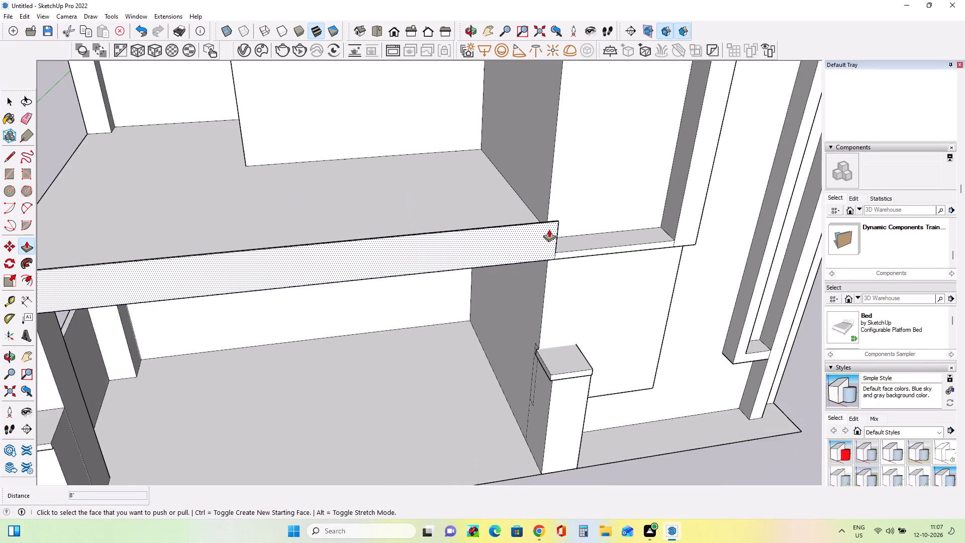
pyautogui.moveTo(294, 282); pyautogui.dragTo(354, 322, button='middle')
pyautogui.scroll(9, 254, 297)
pyautogui.moveTo(301, 343); pyautogui.dragTo(314, 371, button='middle')
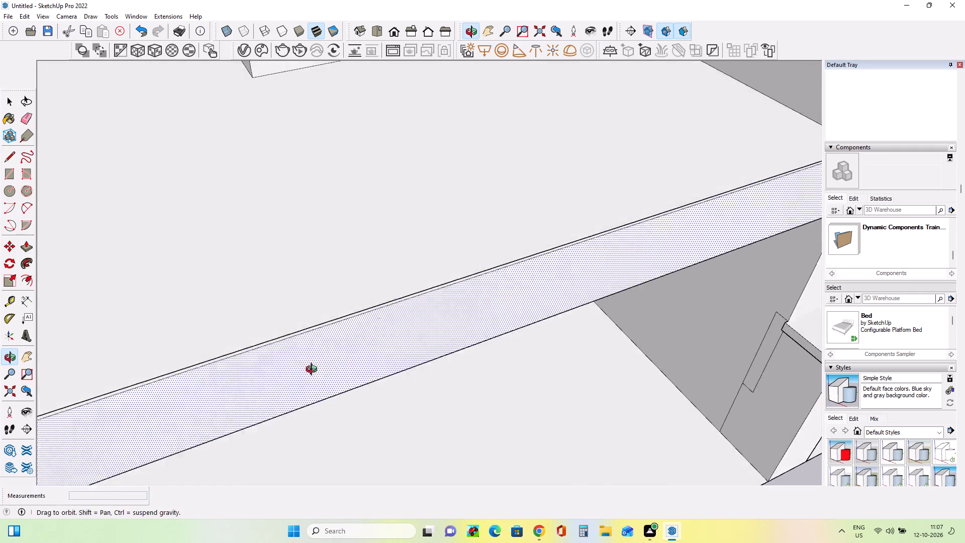
pyautogui.moveTo(314, 371); pyautogui.dragTo(318, 378, button='middle')
pyautogui.click(337, 386)
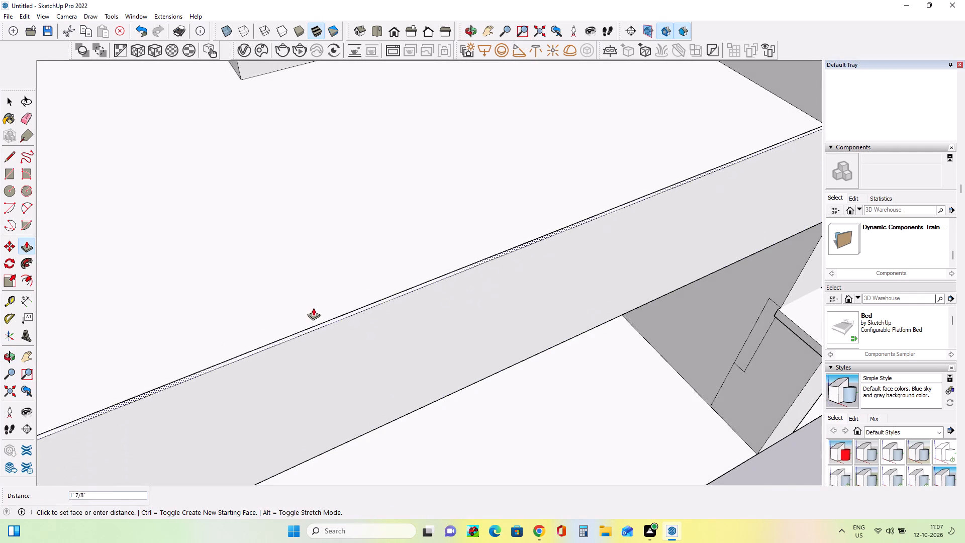
pyautogui.click(312, 291)
# Draw a line about 14' 2 7/8" across the balcony's front face, level with the adjoining frame's bottom ledge edge.
pyautogui.scroll(-6, 348, 340)
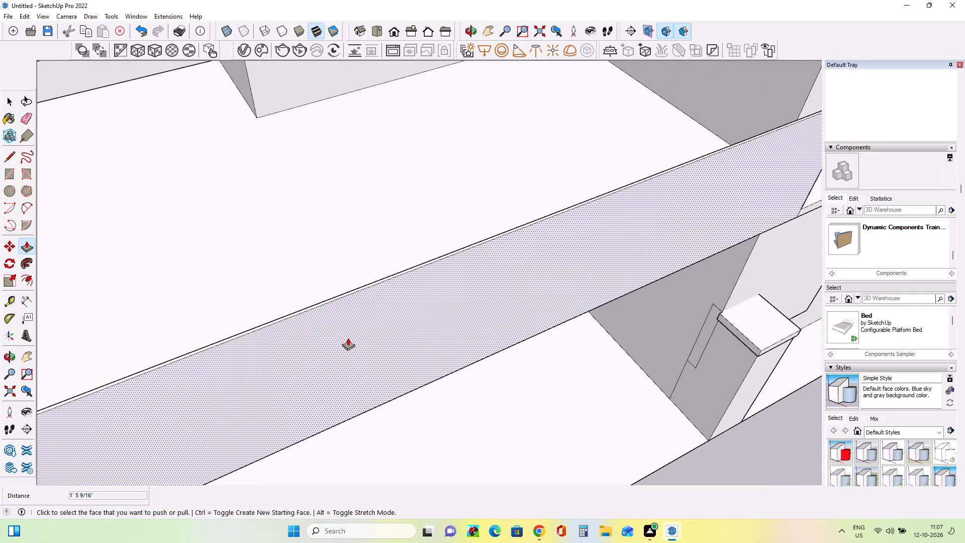
pyautogui.scroll(-9, 348, 338)
pyautogui.moveTo(396, 372); pyautogui.dragTo(357, 227, button='middle')
pyautogui.scroll(3, 328, 297)
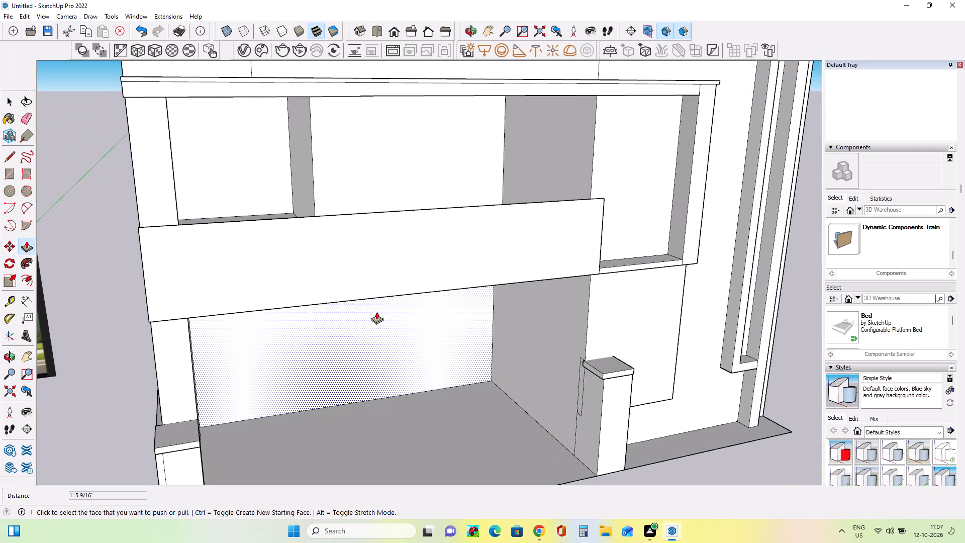
pyautogui.moveTo(376, 312); pyautogui.dragTo(365, 318, button='middle')
pyautogui.doubleClick(9, 159)
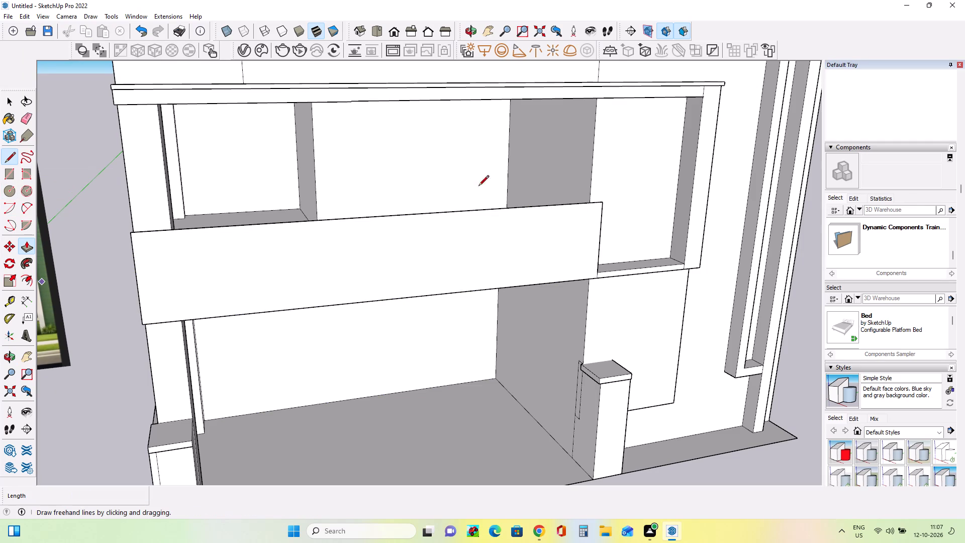
pyautogui.scroll(4, 598, 276)
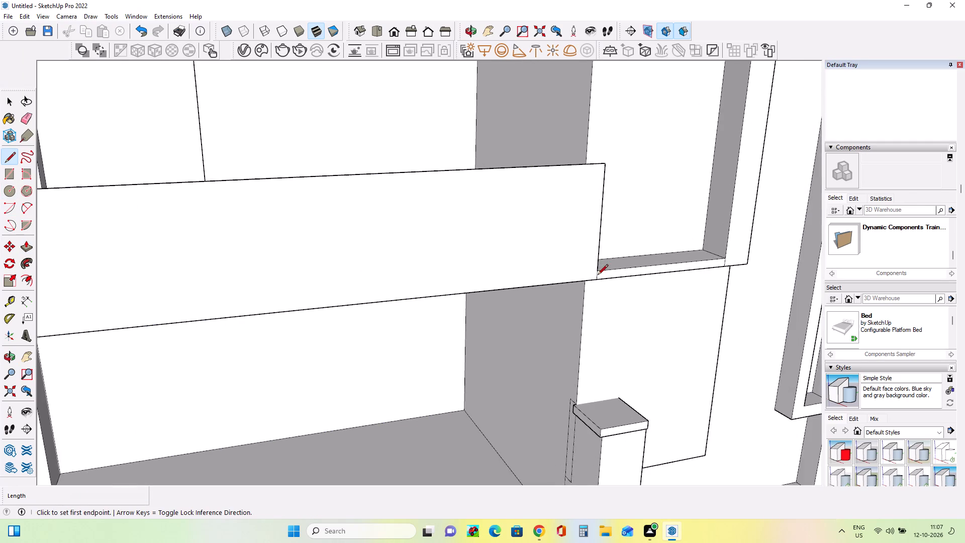
pyautogui.scroll(9, 598, 276)
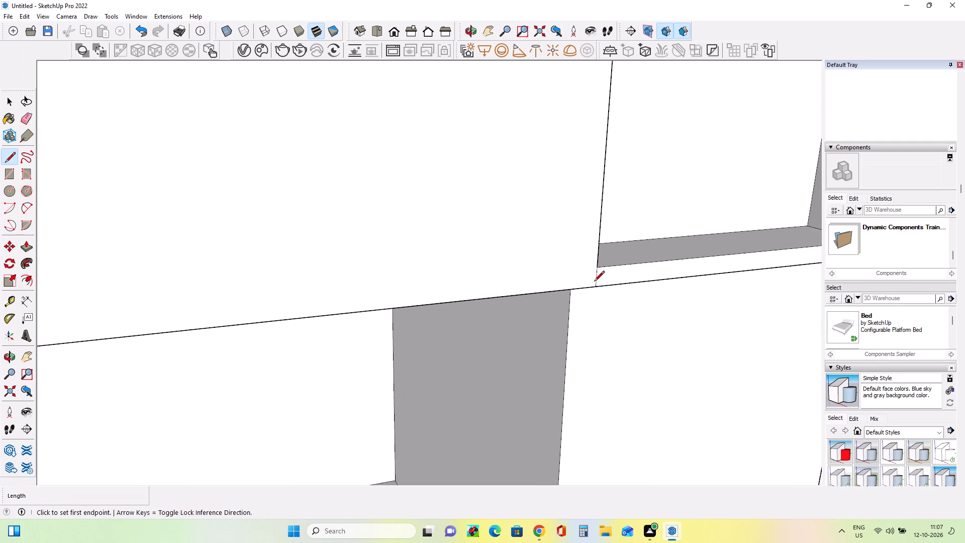
pyautogui.scroll(3, 594, 282)
pyautogui.click(599, 261)
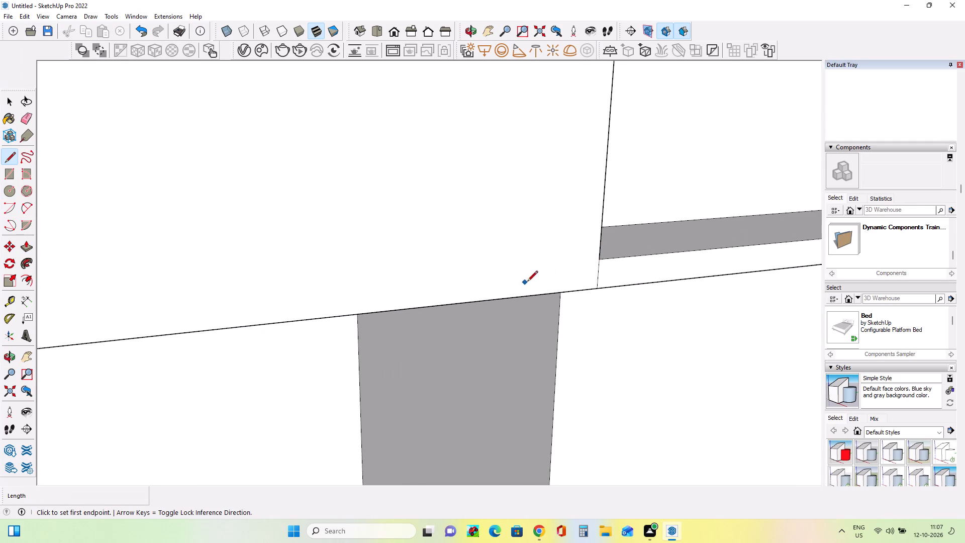
pyautogui.moveTo(602, 260); pyautogui.dragTo(594, 260)
pyautogui.scroll(-9, 549, 271)
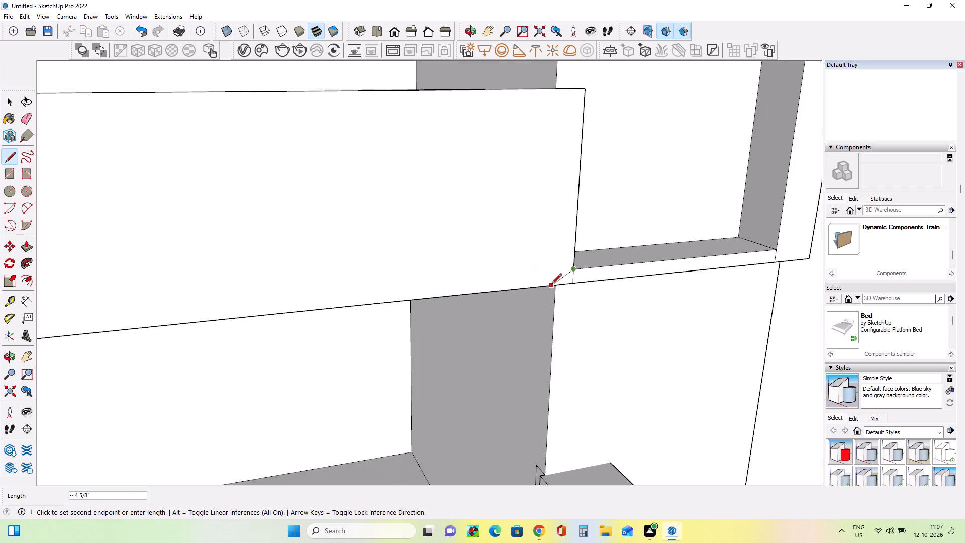
pyautogui.scroll(-11, 551, 285)
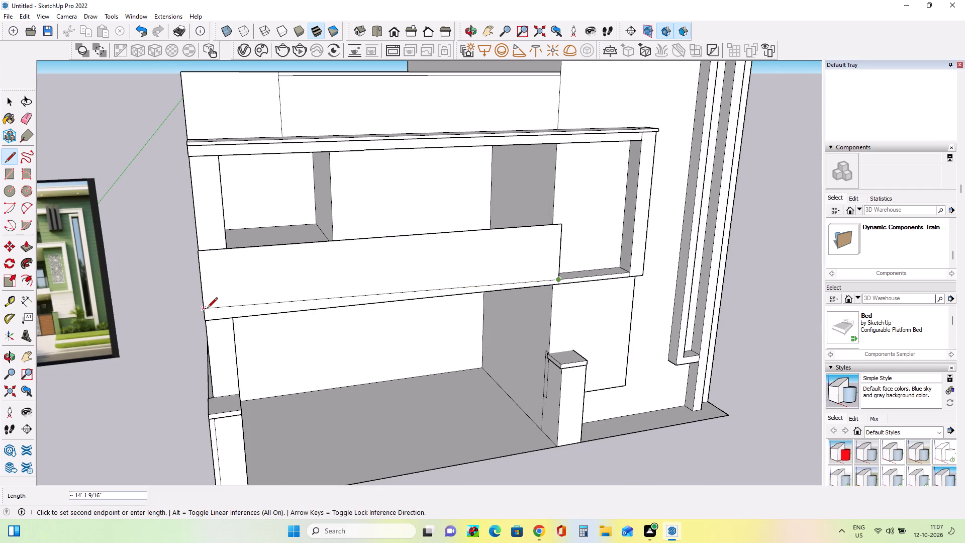
pyautogui.scroll(4, 206, 312)
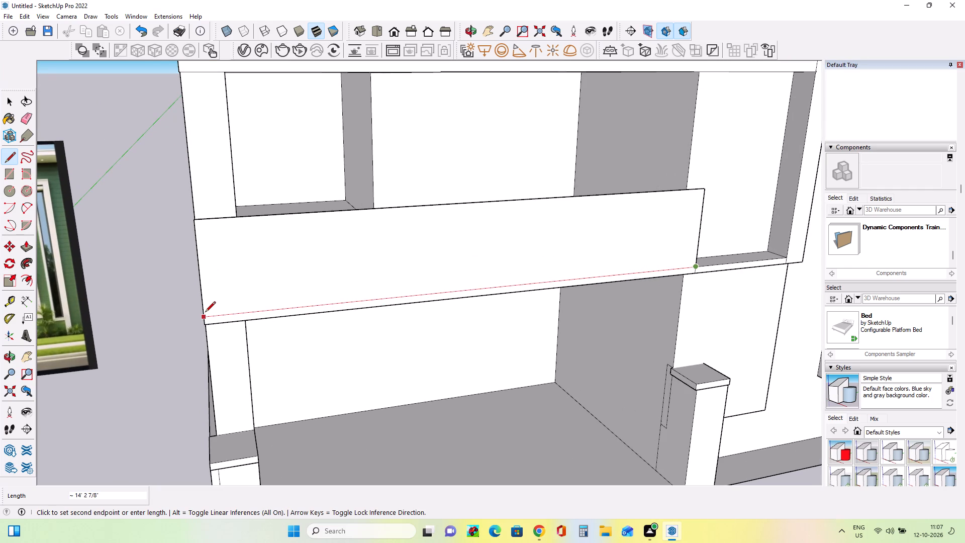
pyautogui.click(205, 313)
# Draw a thin vertical rectangle about 2' 1 9/16" by 11/16" on the front railing panel's inner face, along its side edge.
pyautogui.moveTo(255, 356); pyautogui.dragTo(492, 377, button='middle')
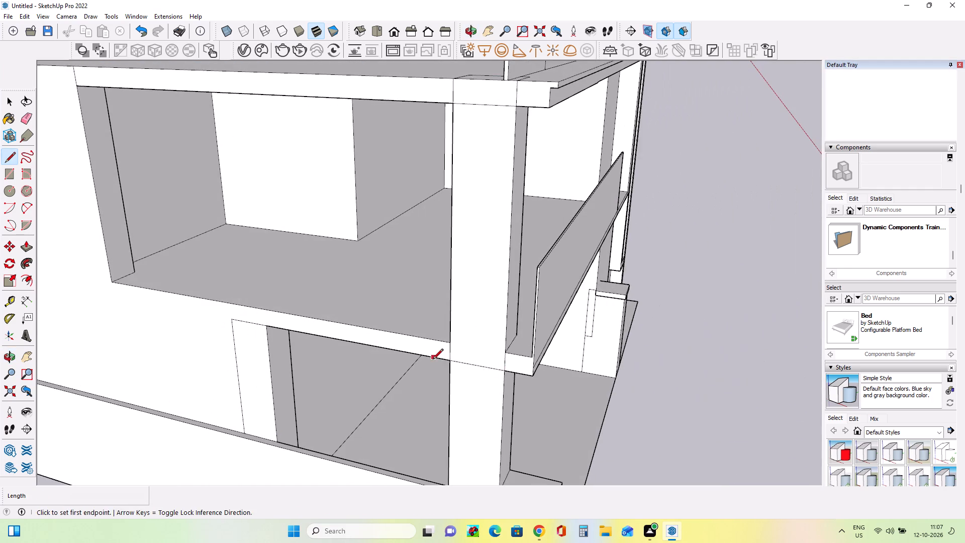
pyautogui.moveTo(433, 360); pyautogui.dragTo(516, 364, button='middle')
pyautogui.moveTo(620, 365); pyautogui.dragTo(625, 386, button='middle')
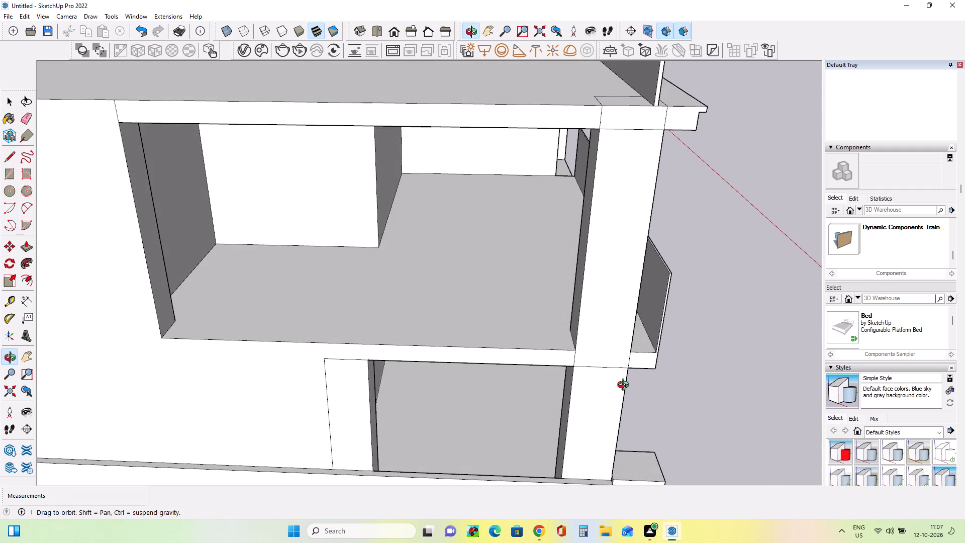
pyautogui.moveTo(625, 386); pyautogui.dragTo(626, 387, button='middle')
pyautogui.scroll(4, 595, 356)
pyautogui.moveTo(647, 369); pyautogui.dragTo(689, 377, button='middle')
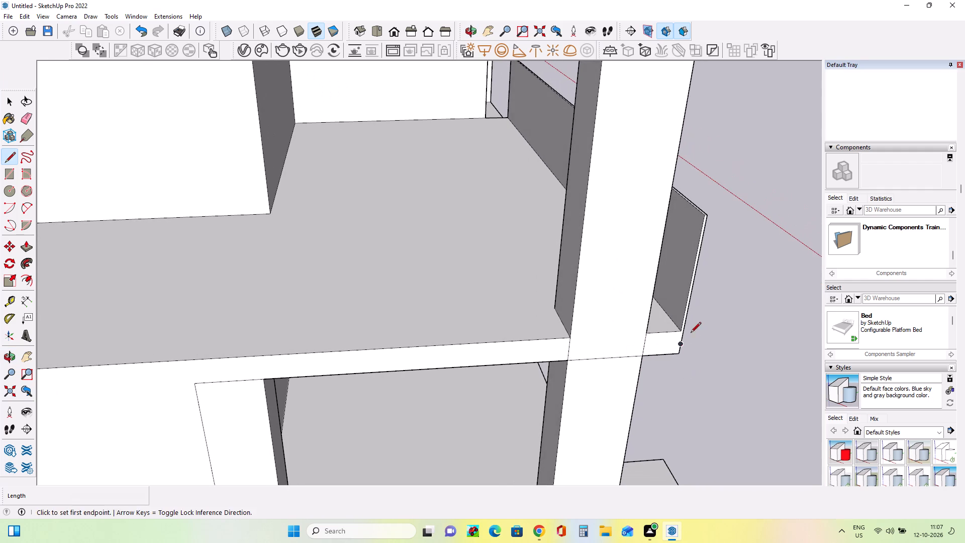
pyautogui.click(7, 174)
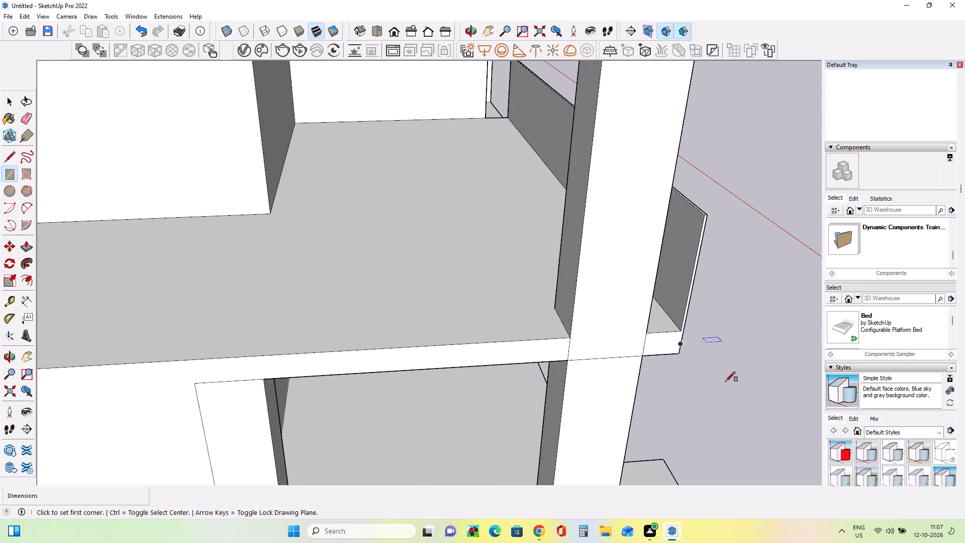
pyautogui.scroll(1, 724, 417)
pyautogui.scroll(3, 672, 301)
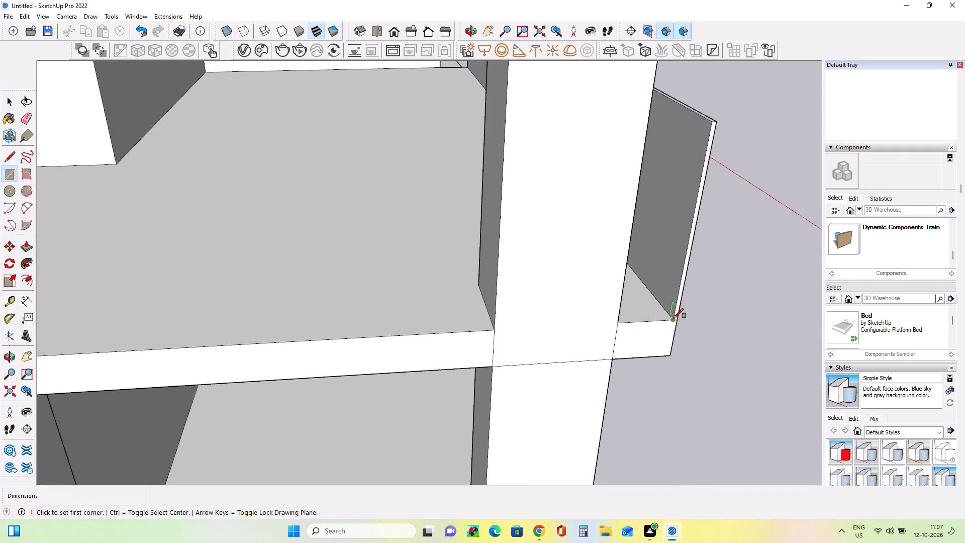
pyautogui.click(673, 318)
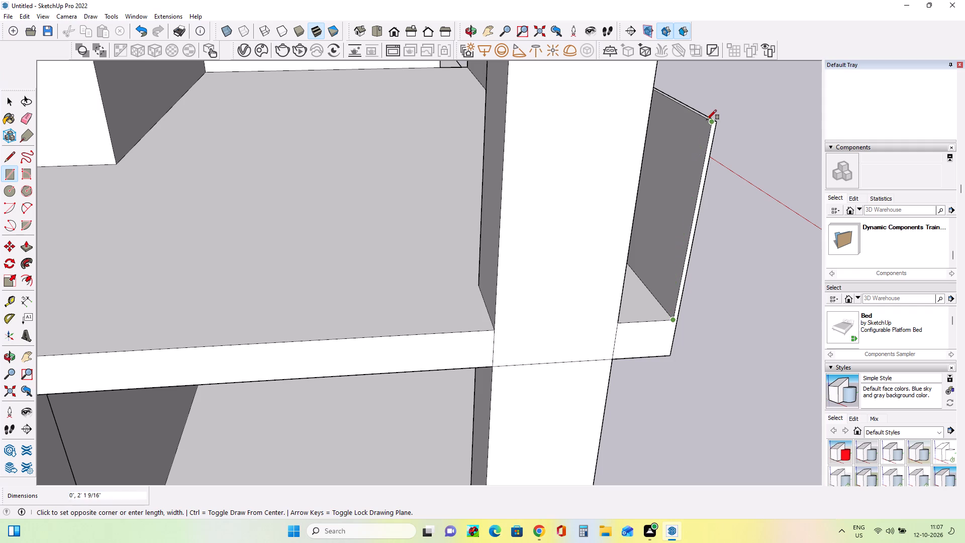
pyautogui.scroll(8, 703, 122)
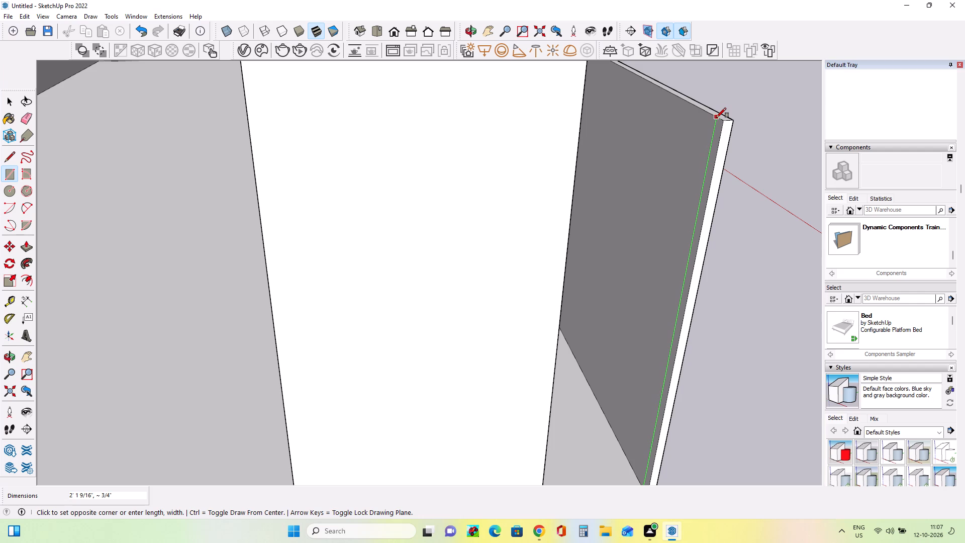
pyautogui.click(716, 118)
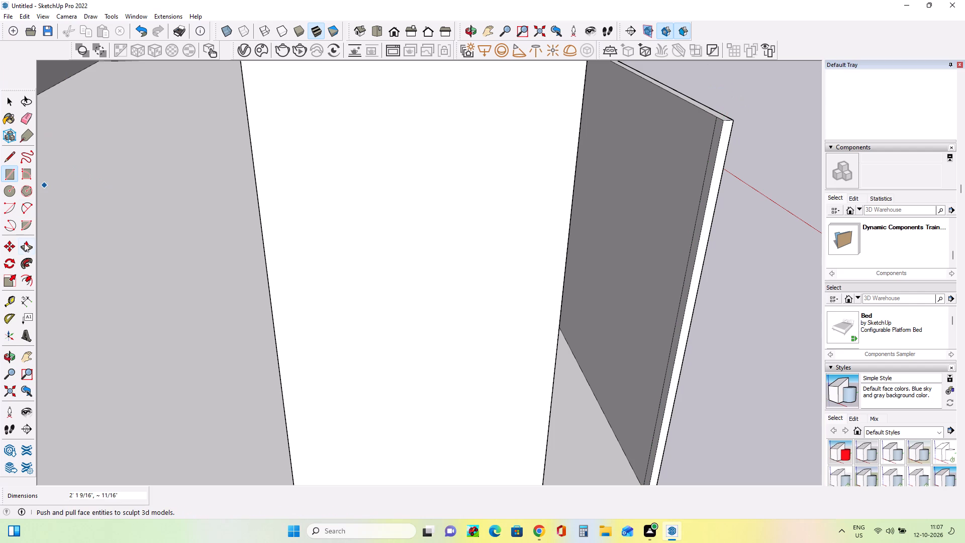
# Push/Pull the thin vertical strip about 7 5/16" back to the corner column to form the balcony's short side railing.
pyautogui.click(28, 241)
pyautogui.click(693, 254)
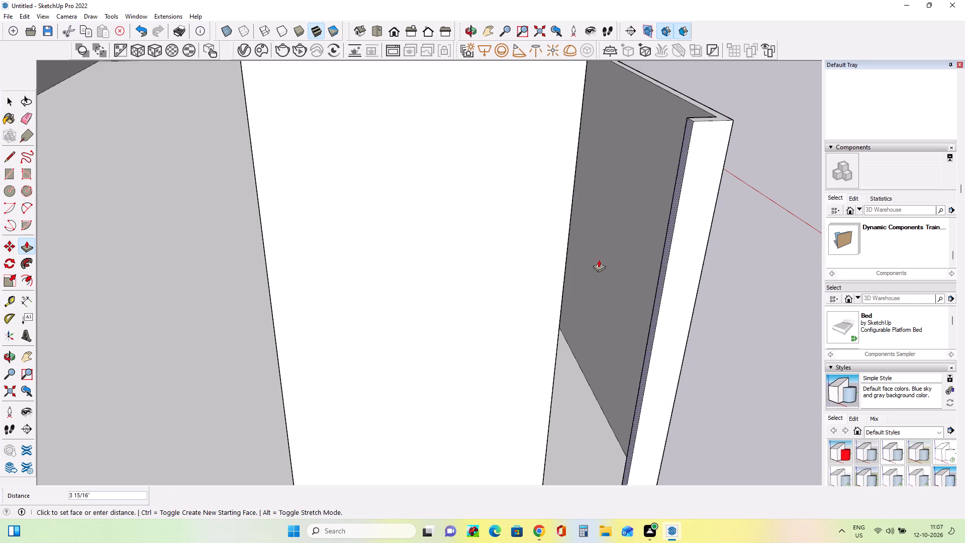
pyautogui.click(406, 256)
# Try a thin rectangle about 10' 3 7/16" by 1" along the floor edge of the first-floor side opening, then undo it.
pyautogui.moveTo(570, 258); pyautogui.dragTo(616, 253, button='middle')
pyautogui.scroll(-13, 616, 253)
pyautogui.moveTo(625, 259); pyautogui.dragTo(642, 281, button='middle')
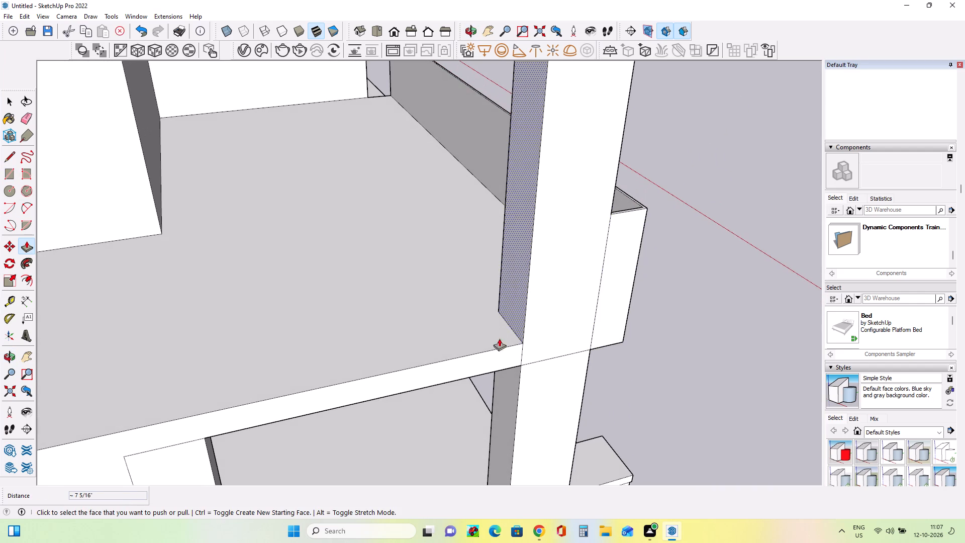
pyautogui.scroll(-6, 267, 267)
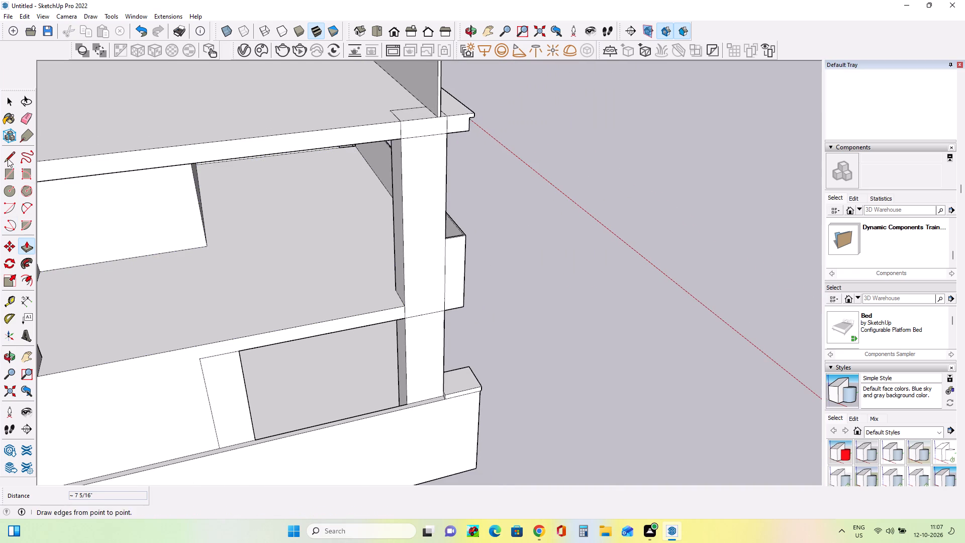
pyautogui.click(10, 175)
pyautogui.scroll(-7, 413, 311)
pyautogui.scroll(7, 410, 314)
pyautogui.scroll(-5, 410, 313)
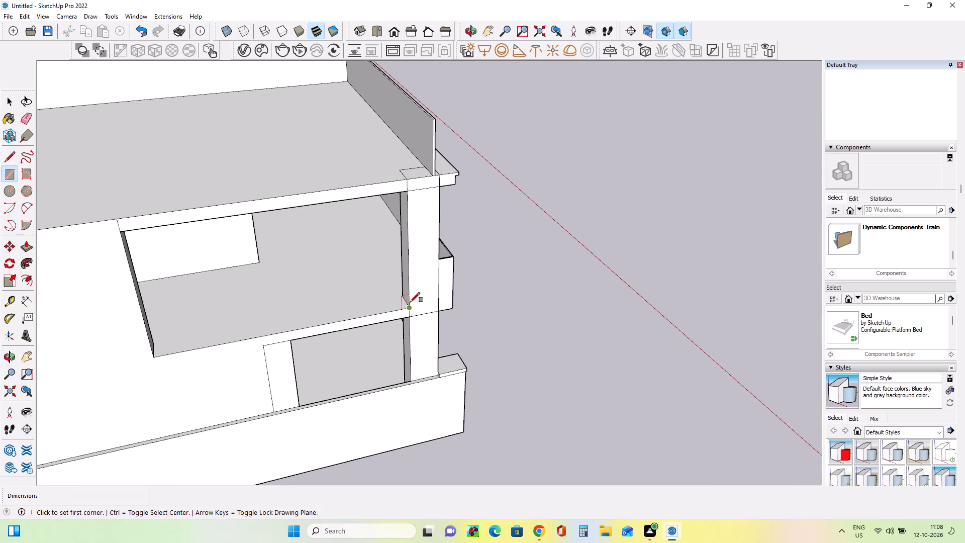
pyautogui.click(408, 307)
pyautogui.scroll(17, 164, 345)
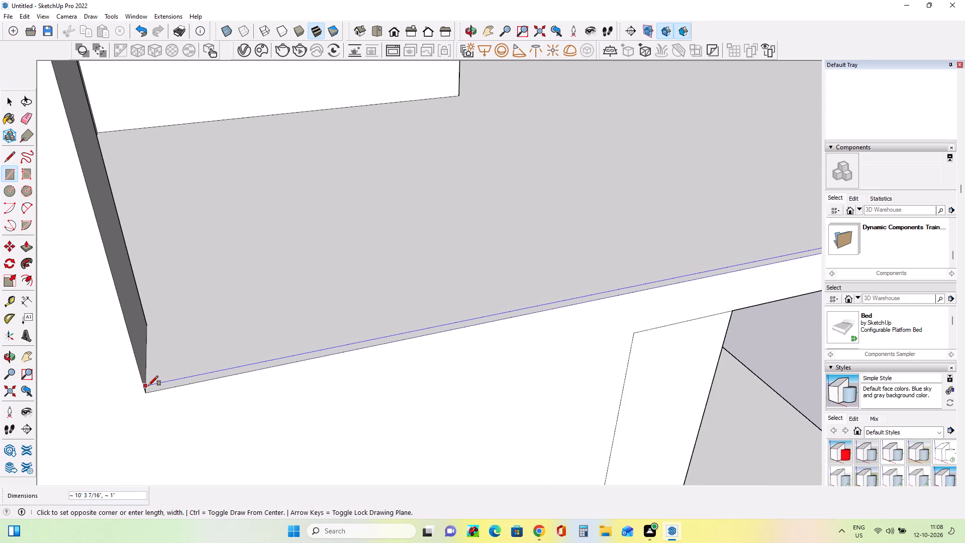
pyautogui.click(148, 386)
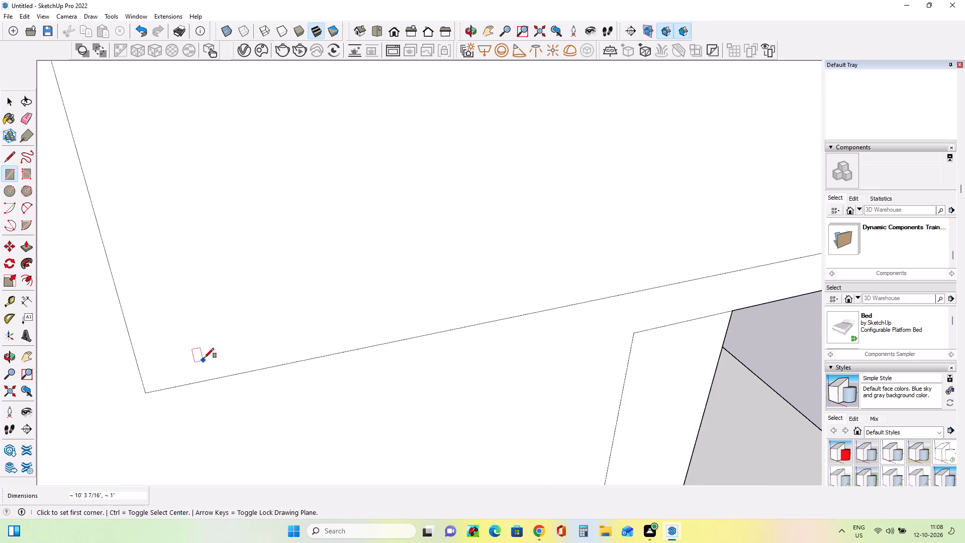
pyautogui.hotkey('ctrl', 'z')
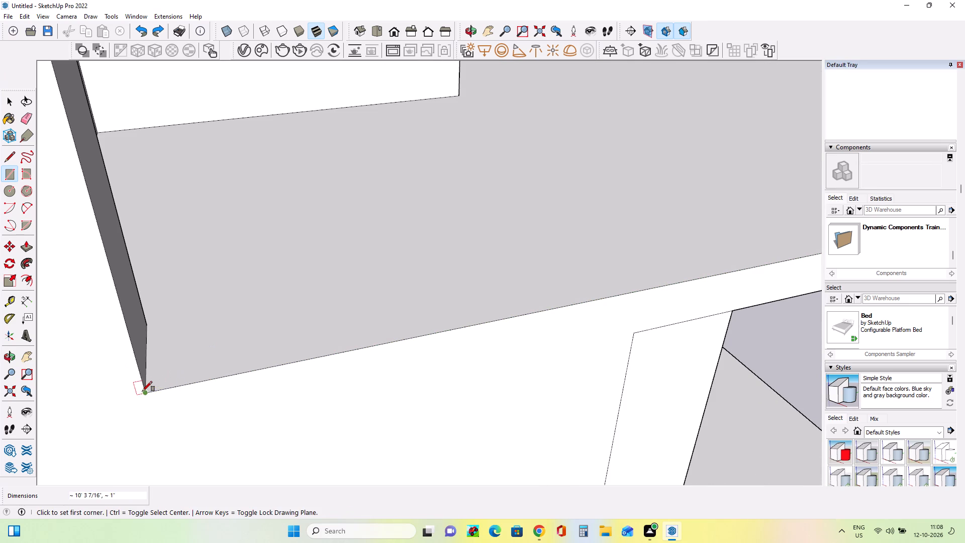
# Draw a thin rectangle about 10' 3 7/16" by 3/8" on the floor along the bottom edge of the first-floor side opening.
pyautogui.click(145, 395)
pyautogui.scroll(-13, 269, 351)
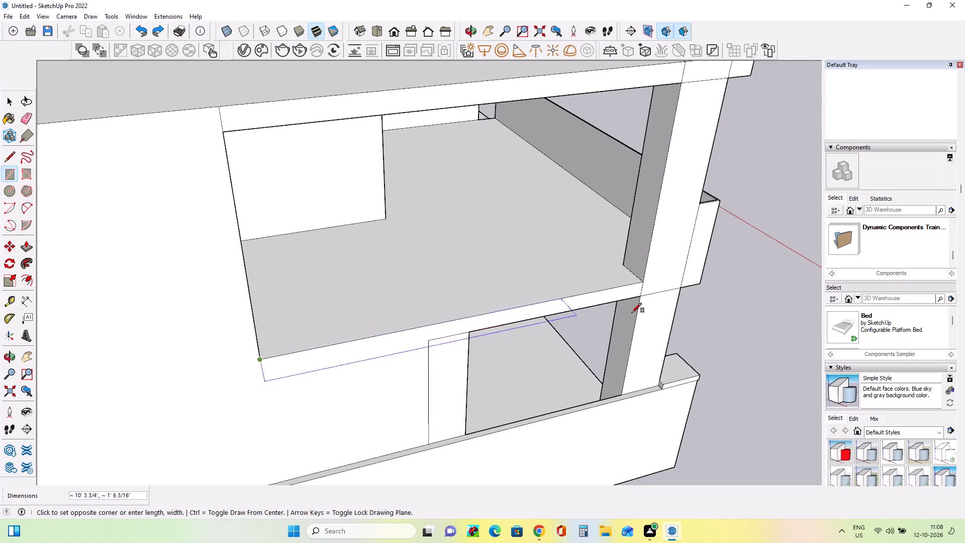
pyautogui.scroll(3, 634, 280)
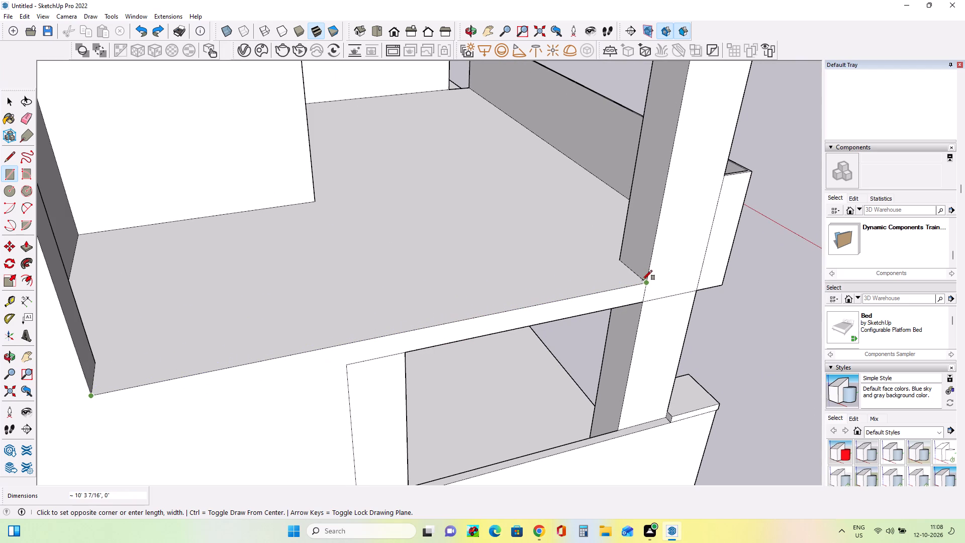
pyautogui.scroll(11, 639, 279)
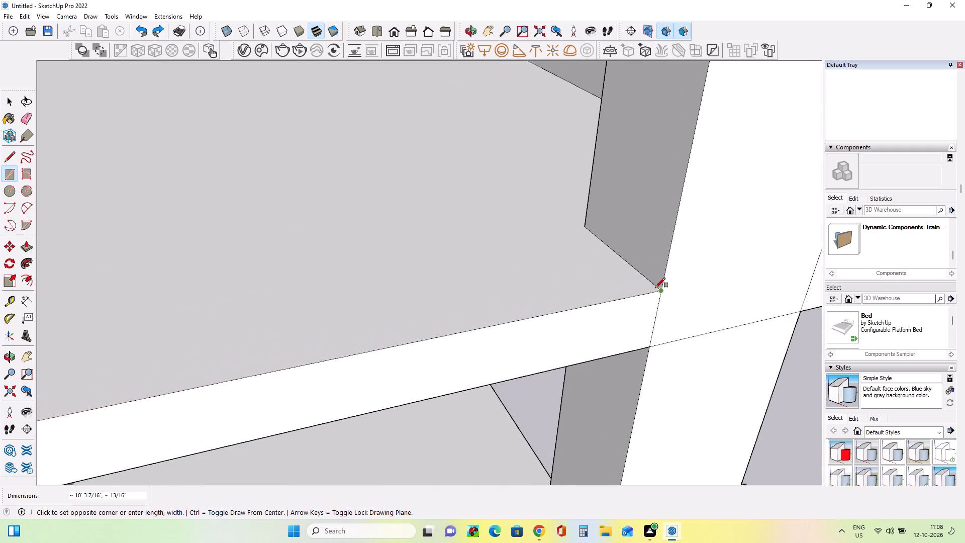
pyautogui.scroll(9, 654, 288)
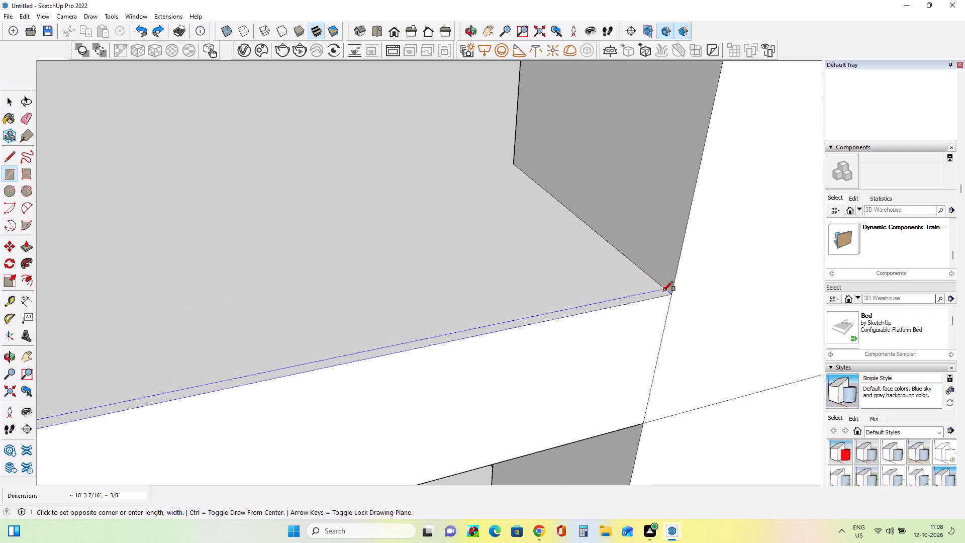
pyautogui.click(663, 291)
# Draw a thin rectangle about 10' 3 7/16" by 9/16" on the face filling the side opening, along its bottom edge.
pyautogui.scroll(-7, 657, 291)
pyautogui.scroll(1, 656, 292)
pyautogui.scroll(-6, 656, 292)
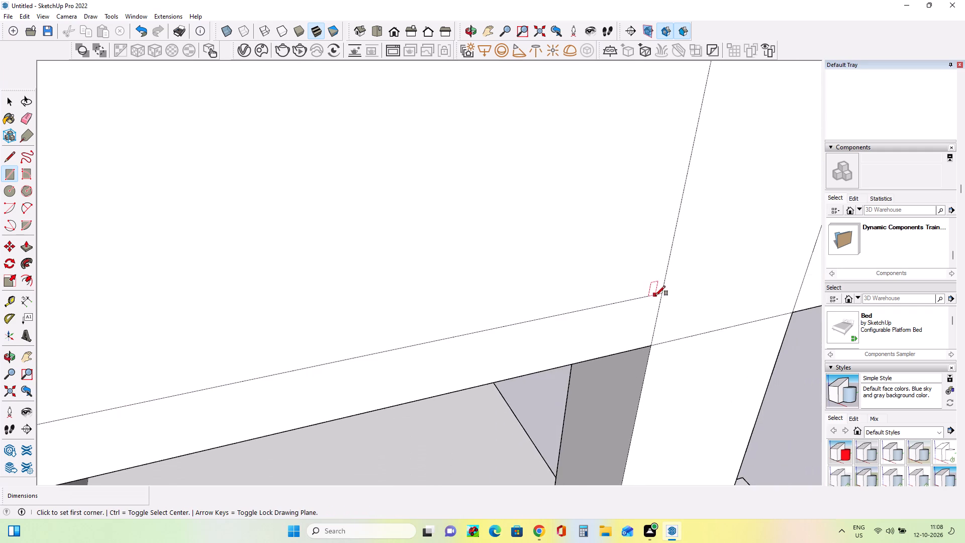
pyautogui.scroll(-14, 655, 296)
pyautogui.scroll(4, 198, 400)
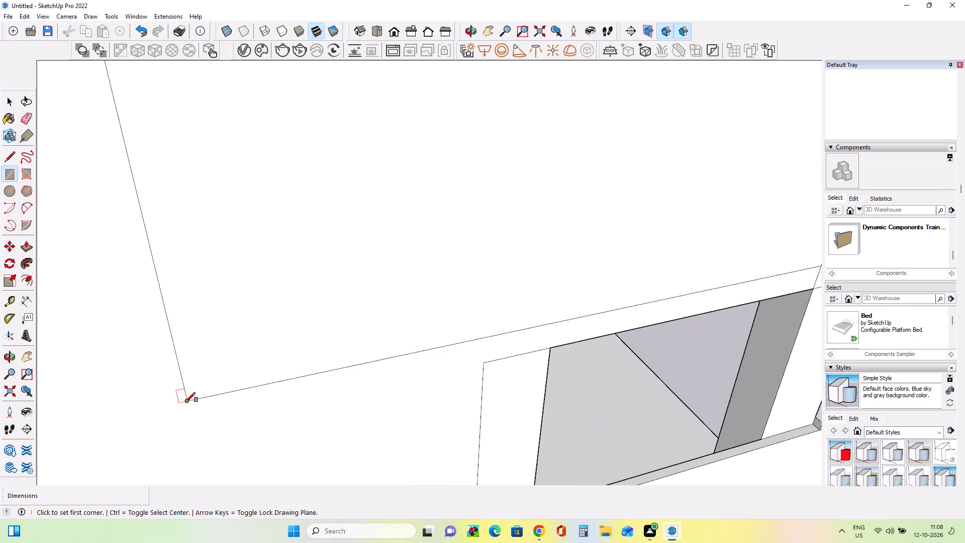
pyautogui.click(188, 401)
pyautogui.scroll(-7, 355, 366)
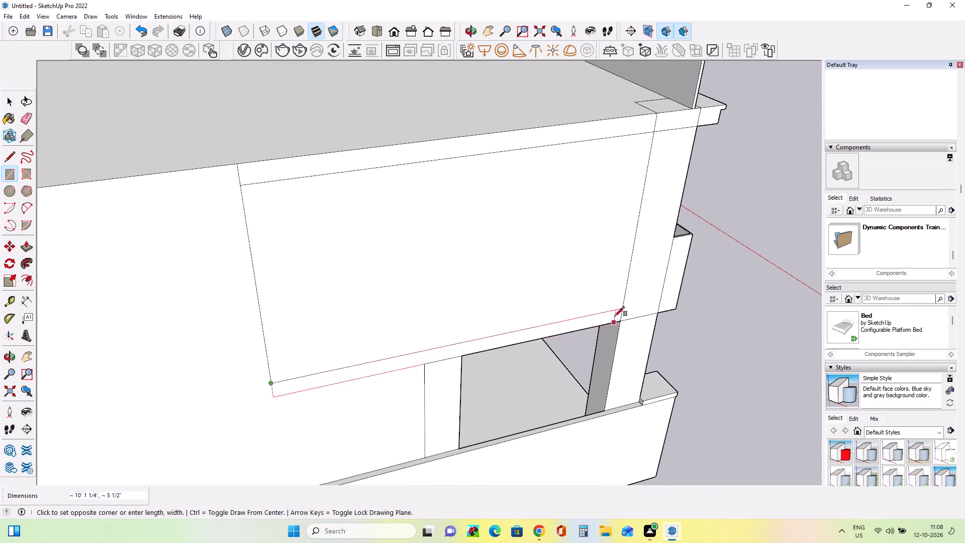
pyautogui.scroll(8, 622, 303)
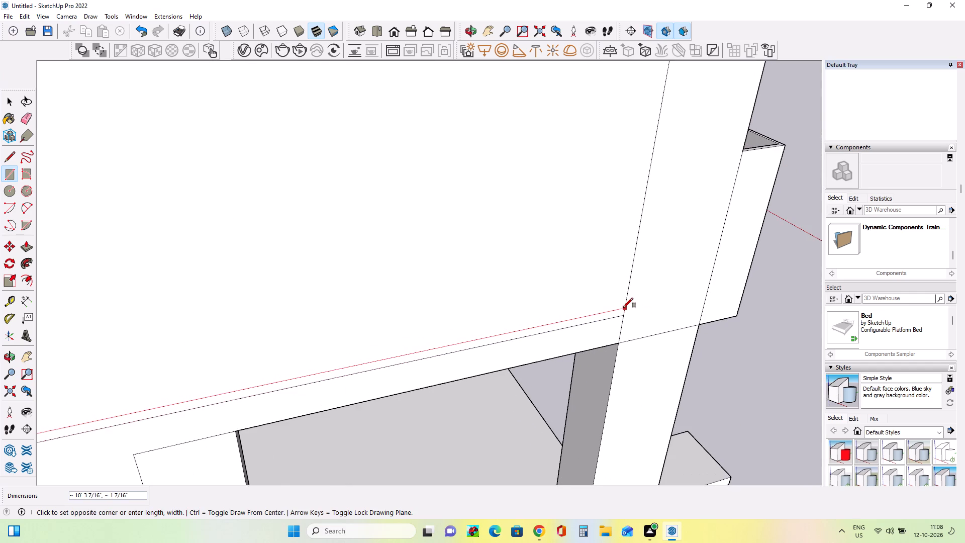
pyautogui.scroll(9, 623, 309)
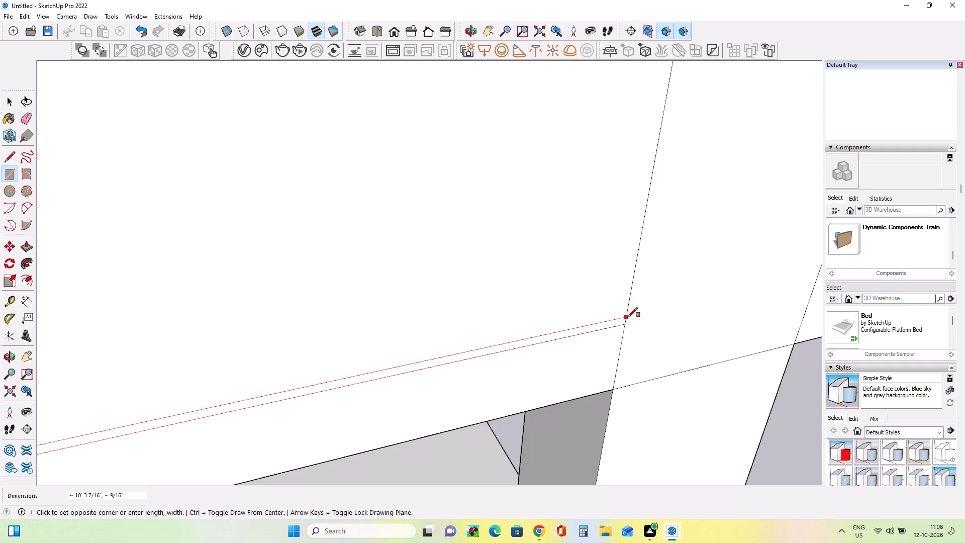
pyautogui.click(628, 317)
# Delete the large face covering the first-floor side opening, keeping the thin strip along its bottom edge.
pyautogui.scroll(-12, 624, 322)
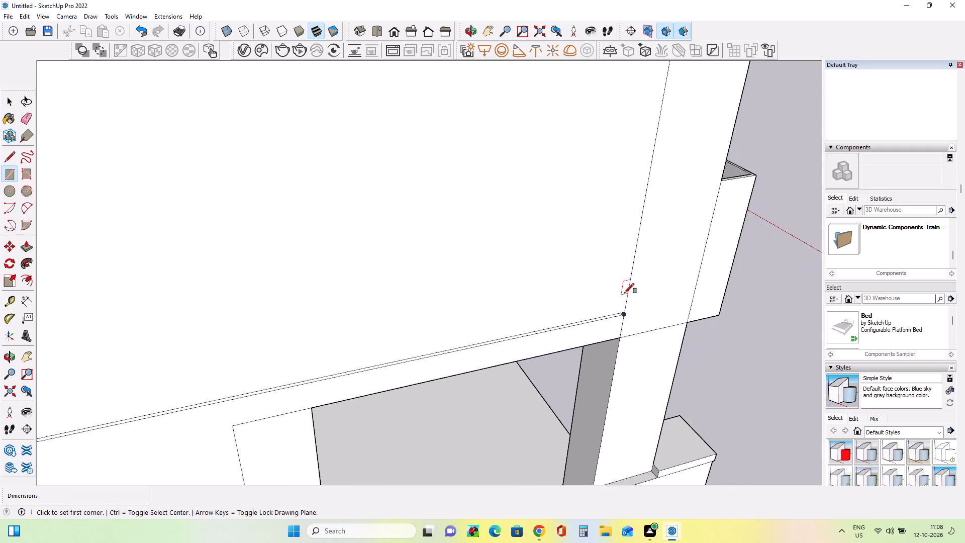
pyautogui.scroll(-3, 624, 294)
pyautogui.scroll(1, 624, 294)
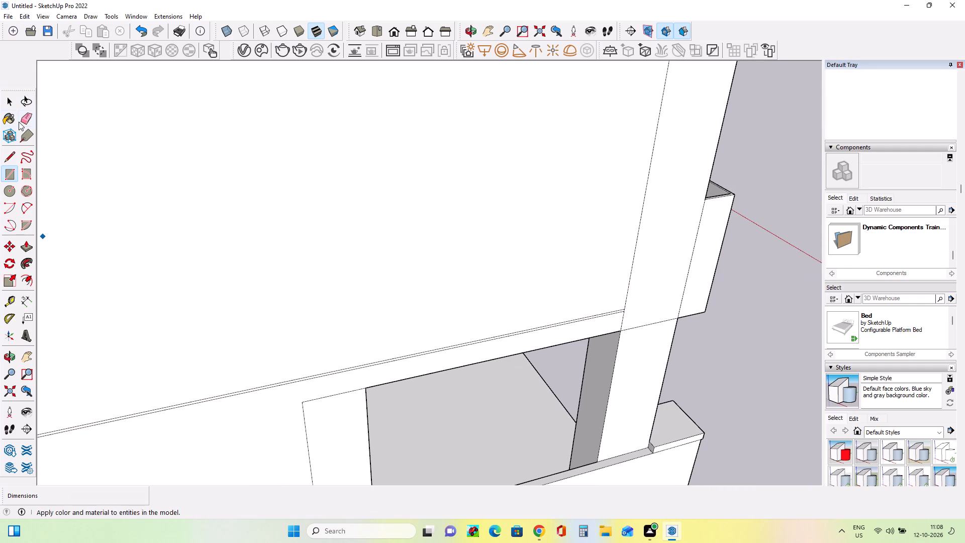
pyautogui.doubleClick(8, 104)
pyautogui.click(176, 202)
pyautogui.click(262, 276)
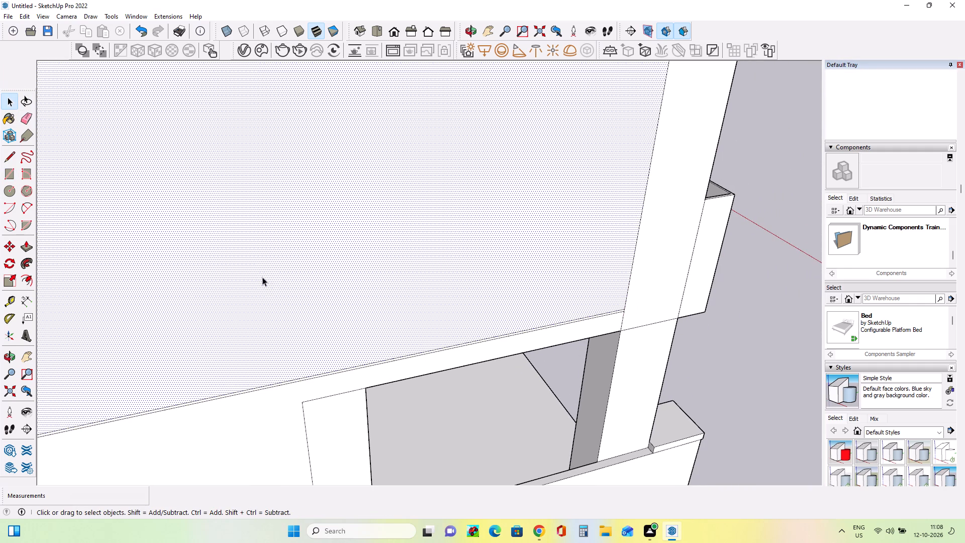
pyautogui.press('Delete')
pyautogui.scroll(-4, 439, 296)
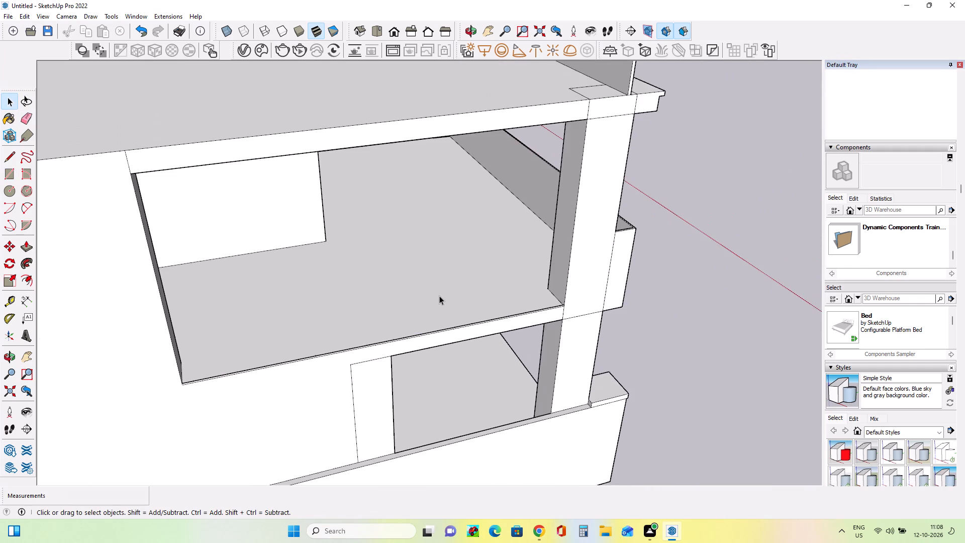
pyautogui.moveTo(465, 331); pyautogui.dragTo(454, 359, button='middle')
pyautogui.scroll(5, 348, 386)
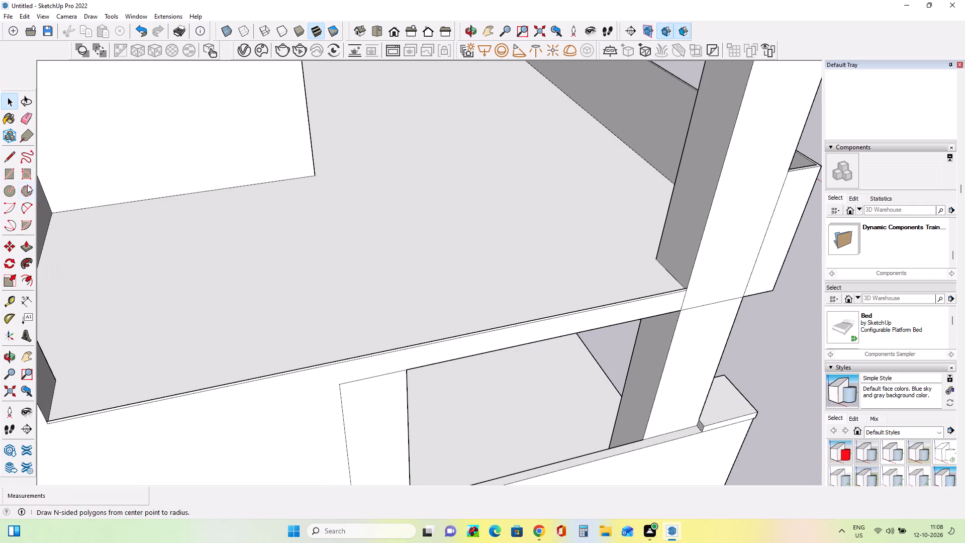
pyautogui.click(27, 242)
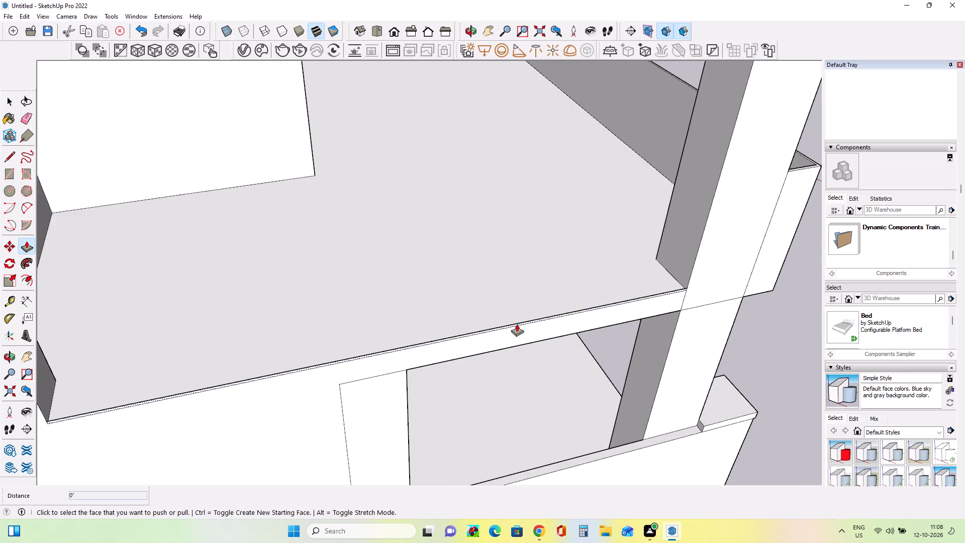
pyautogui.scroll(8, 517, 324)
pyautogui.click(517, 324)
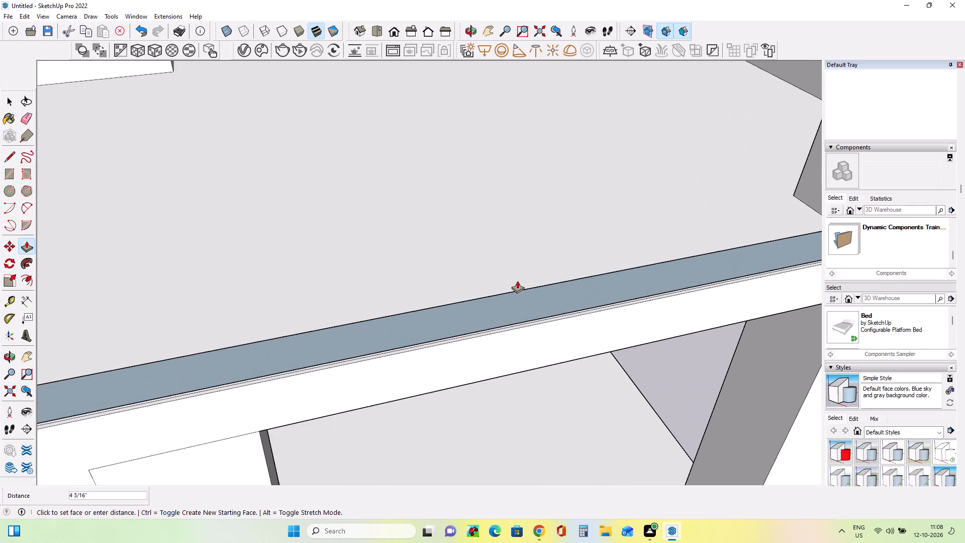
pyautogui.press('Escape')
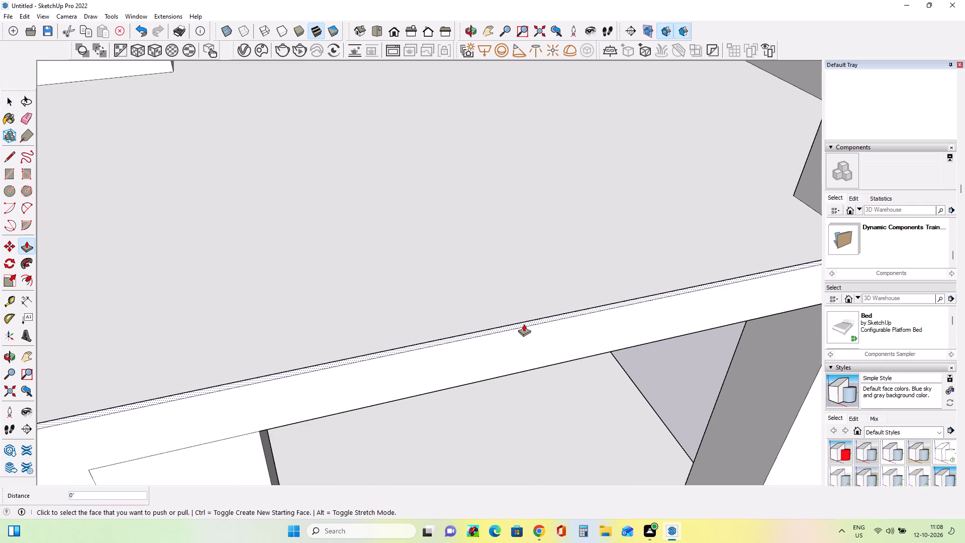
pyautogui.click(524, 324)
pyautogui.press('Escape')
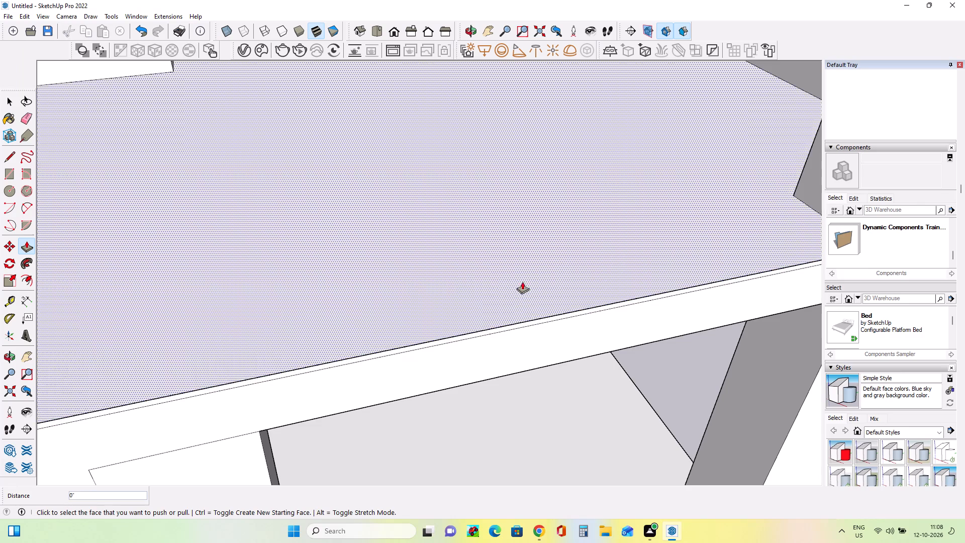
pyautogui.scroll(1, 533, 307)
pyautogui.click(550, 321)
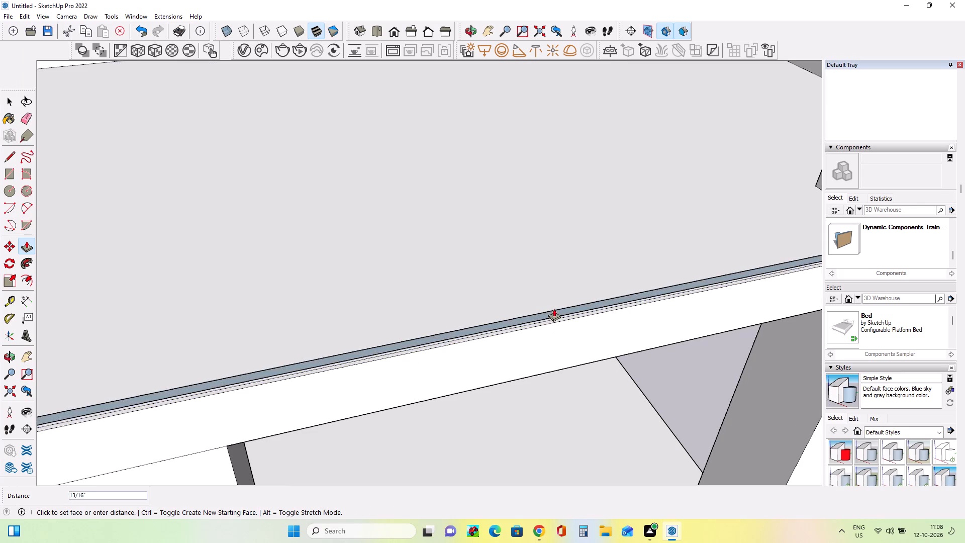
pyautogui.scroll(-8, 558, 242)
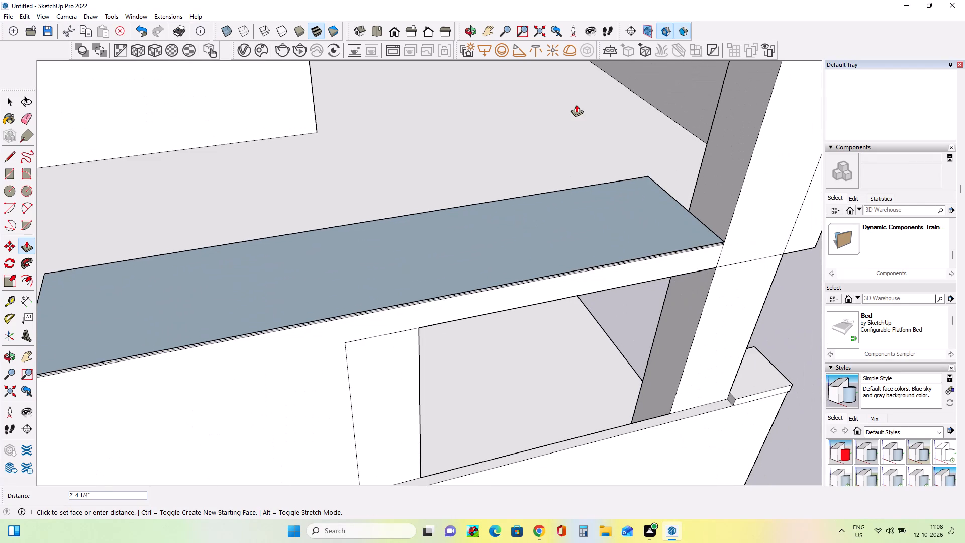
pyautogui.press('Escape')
# Push/Pull the thin floor strip along the bottom edge of the first-floor side opening up by about 9/16".
pyautogui.scroll(2, 598, 258)
pyautogui.moveTo(598, 261); pyautogui.dragTo(676, 390, button='middle')
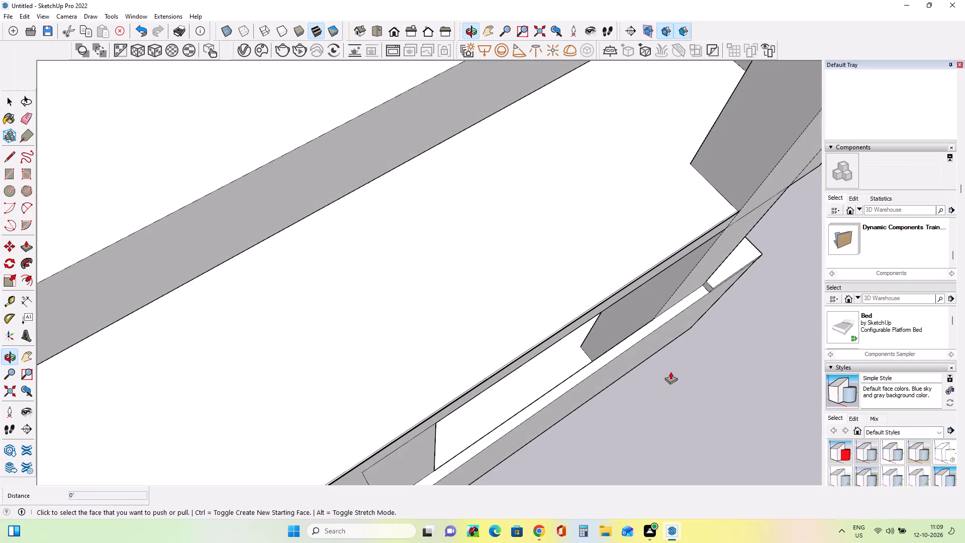
pyautogui.scroll(12, 640, 281)
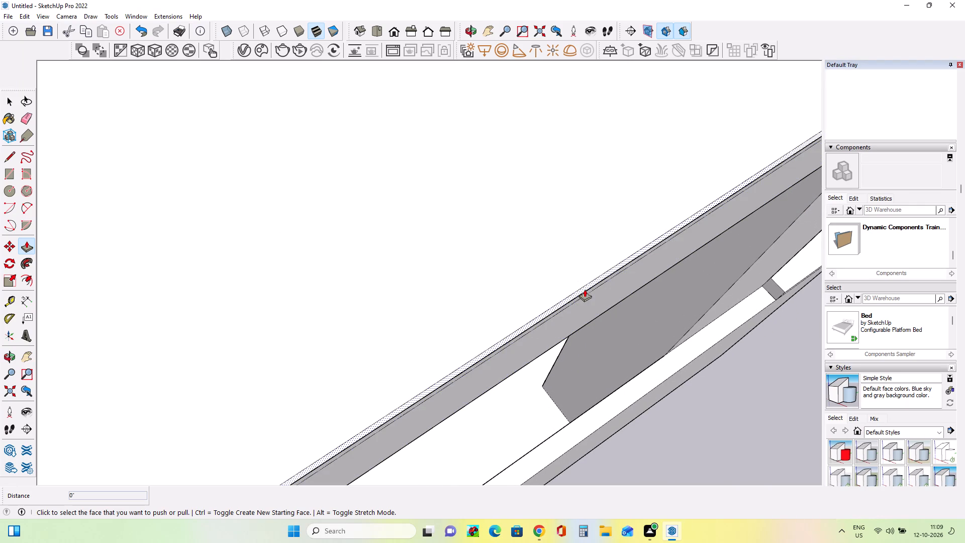
pyautogui.click(585, 290)
pyautogui.click(596, 277)
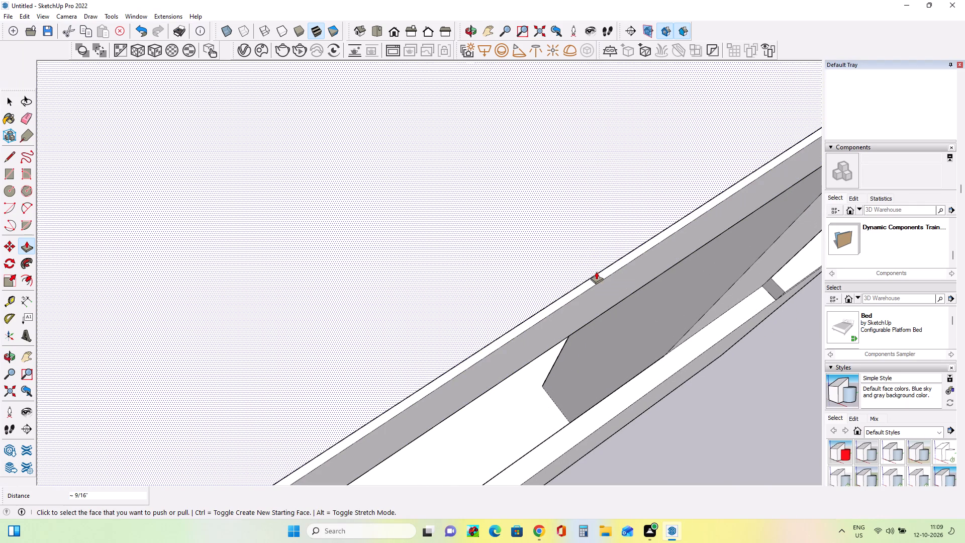
pyautogui.click(597, 275)
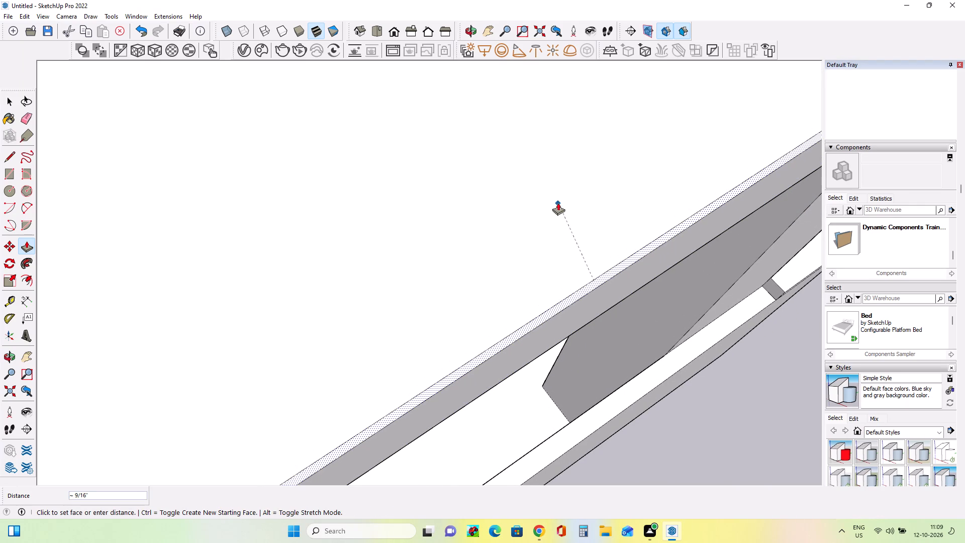
pyautogui.moveTo(564, 194); pyautogui.dragTo(411, 67, button='middle')
pyautogui.moveTo(491, 255); pyautogui.dragTo(501, 341, button='middle')
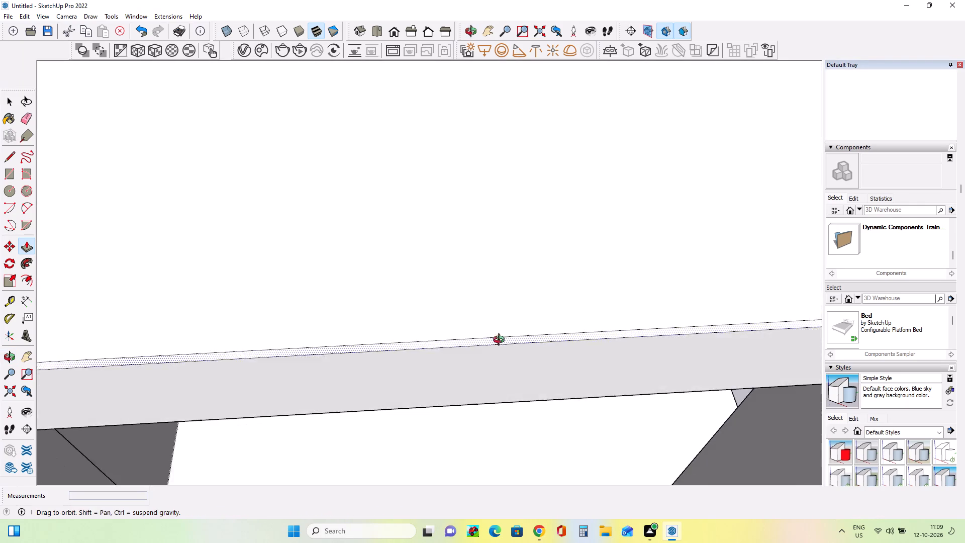
pyautogui.moveTo(501, 341); pyautogui.dragTo(508, 360, button='middle')
pyautogui.click(507, 288)
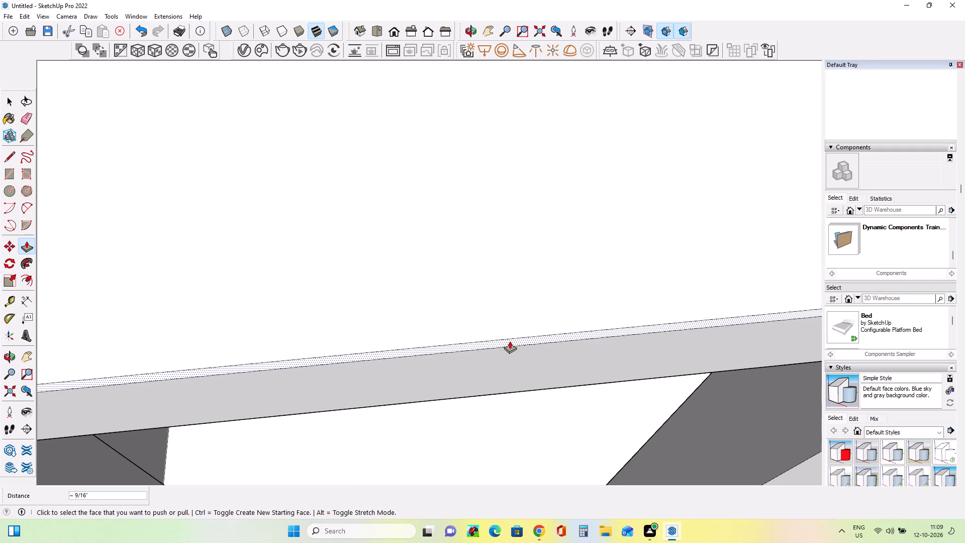
# Pull the side opening's edge strip up about 2' 1 9/16", level with the top of the front balcony panel.
pyautogui.click(510, 341)
pyautogui.scroll(-16, 478, 185)
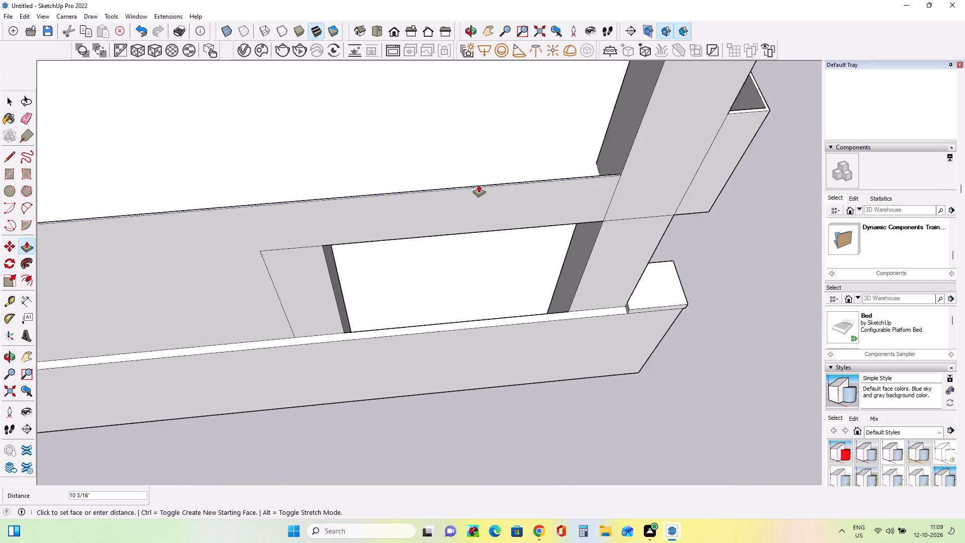
pyautogui.scroll(-3, 478, 185)
pyautogui.scroll(1, 478, 185)
pyautogui.scroll(-1, 478, 185)
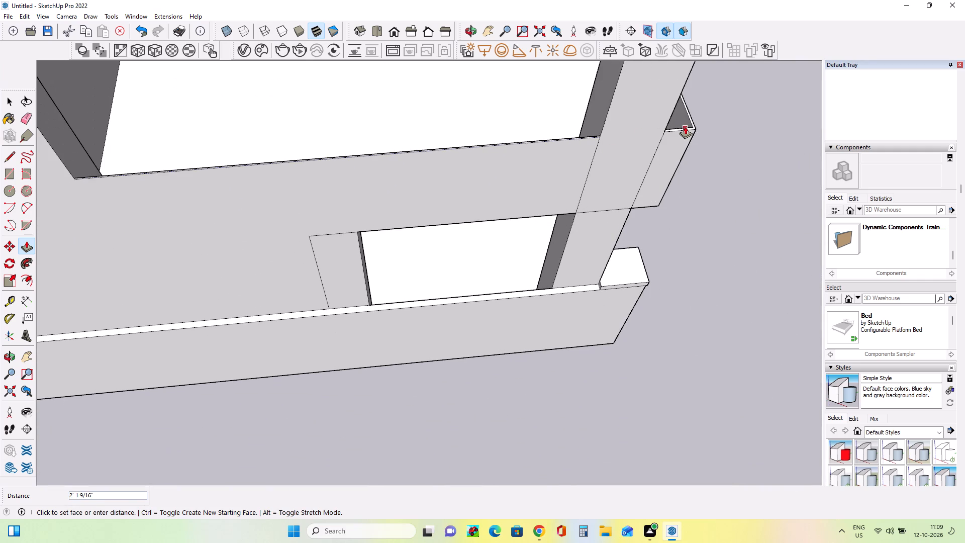
pyautogui.click(685, 126)
# Outline the side panel's end with a line about 4' 1 5/16" along its underside and one about 2' 7 1/16" up to its top corner.
pyautogui.moveTo(643, 206); pyautogui.dragTo(636, 180, button='middle')
pyautogui.scroll(-4, 636, 180)
pyautogui.moveTo(601, 233); pyautogui.dragTo(590, 128, button='middle')
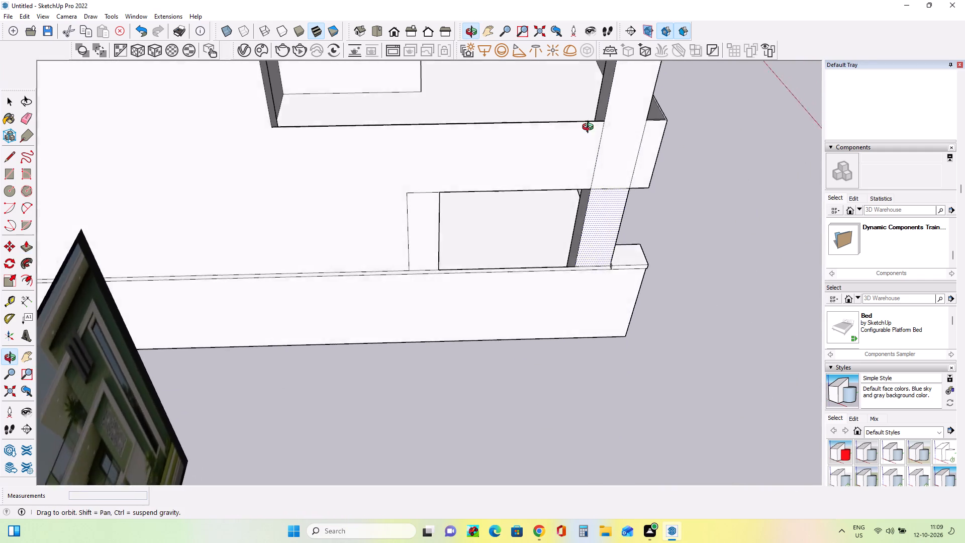
pyautogui.moveTo(590, 128); pyautogui.dragTo(590, 125, button='middle')
pyautogui.moveTo(563, 160); pyautogui.dragTo(647, 199, button='middle')
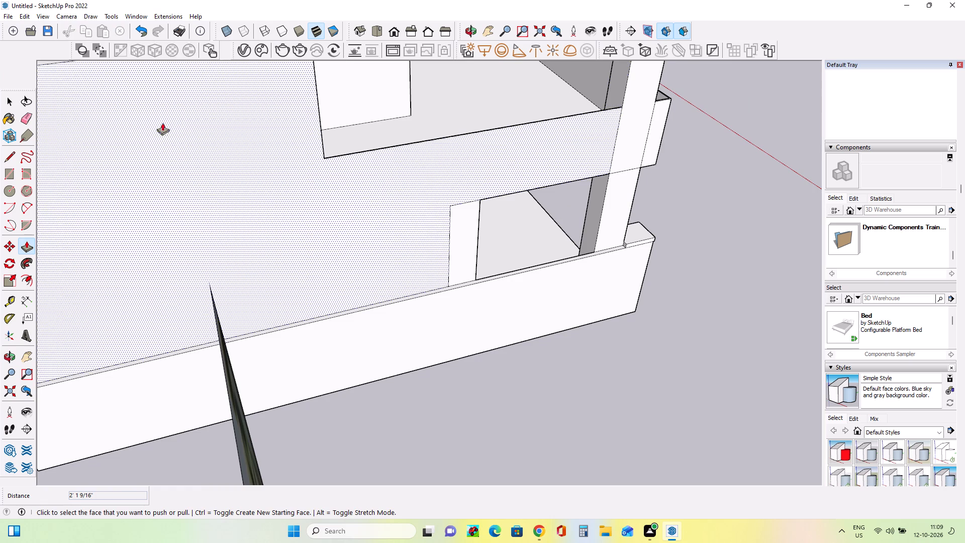
pyautogui.click(11, 158)
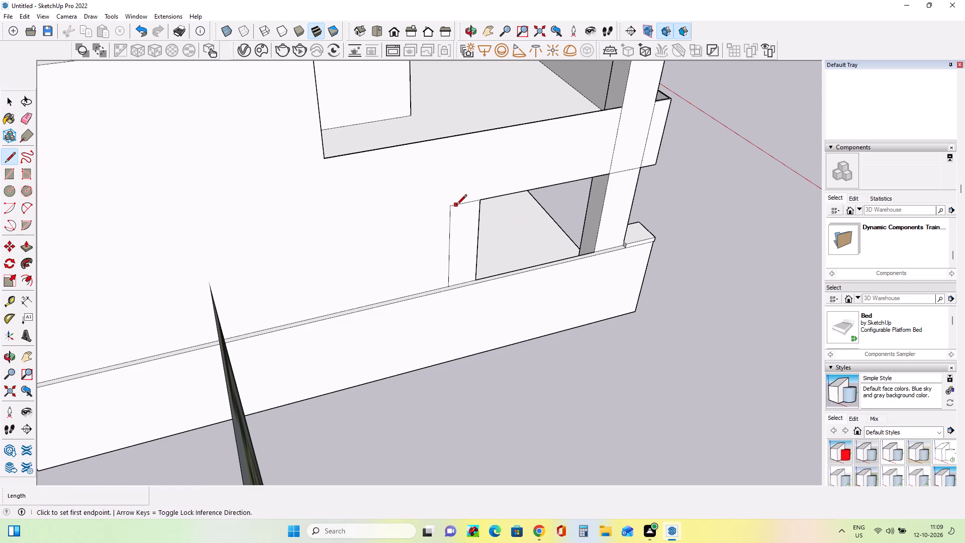
pyautogui.moveTo(449, 210); pyautogui.dragTo(436, 210)
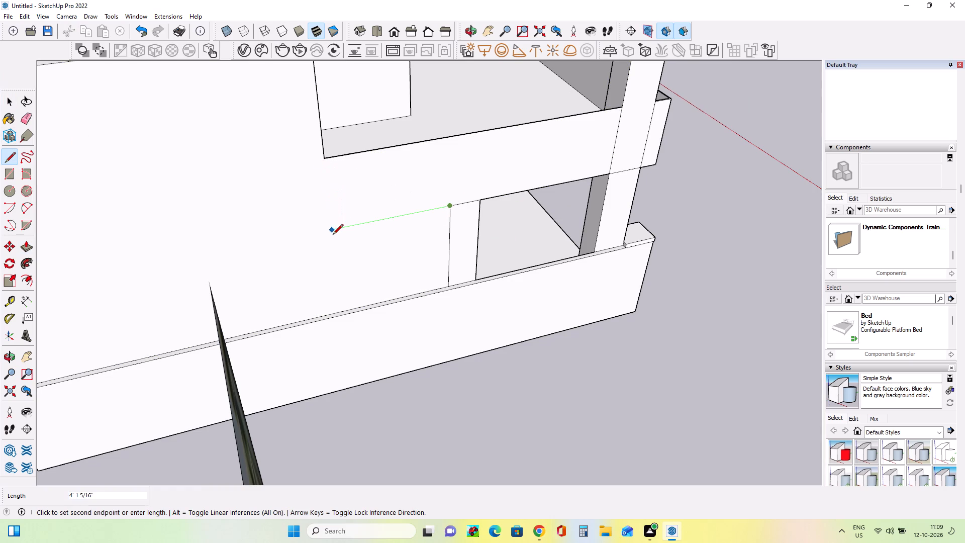
pyautogui.click(333, 232)
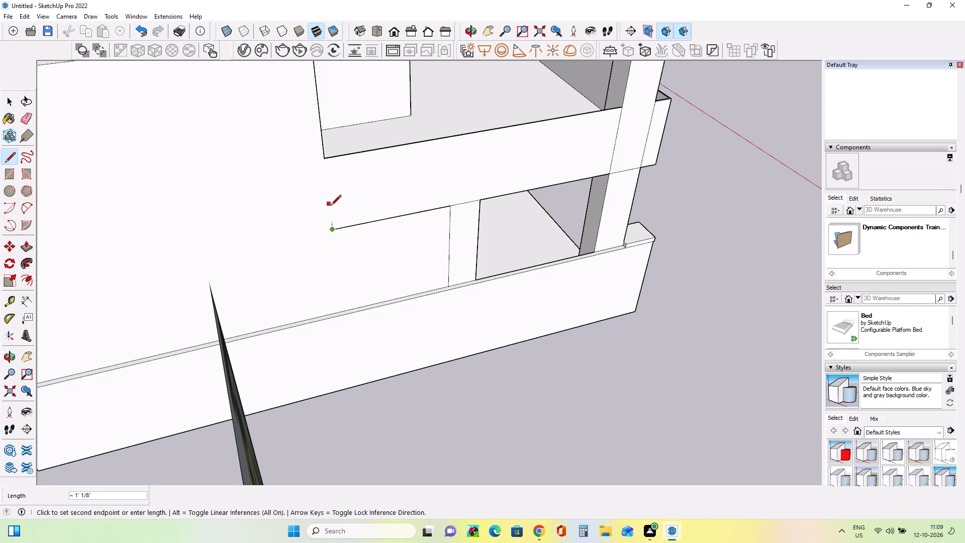
pyautogui.moveTo(436, 244); pyautogui.dragTo(359, 253, button='middle')
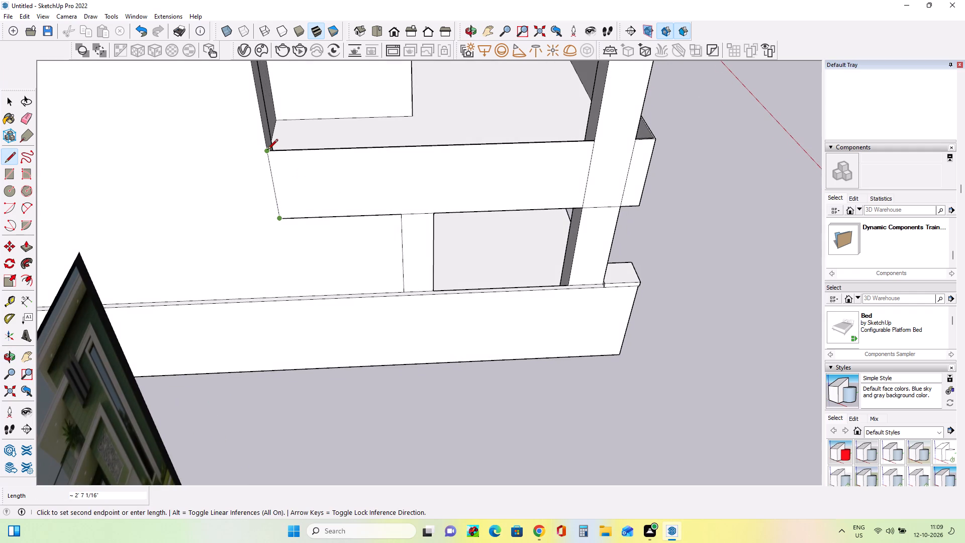
pyautogui.click(267, 150)
# Examine the side and front balcony panels around the building and compare them with the reference image.
pyautogui.moveTo(346, 191); pyautogui.dragTo(337, 192, button='middle')
pyautogui.scroll(2, 509, 226)
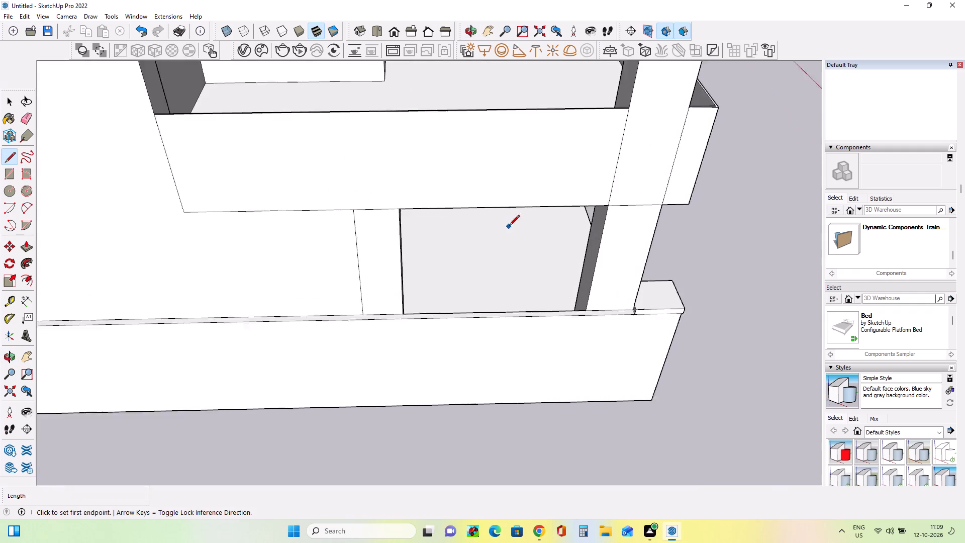
pyautogui.scroll(2, 509, 226)
pyautogui.scroll(-7, 520, 227)
pyautogui.moveTo(536, 193); pyautogui.dragTo(536, 172, button='middle')
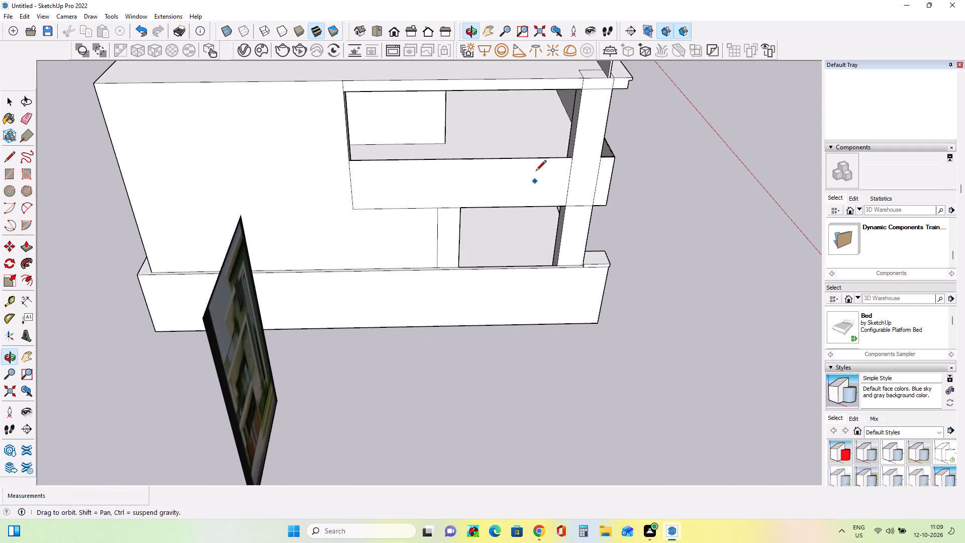
pyautogui.scroll(7, 554, 211)
pyautogui.scroll(-7, 553, 231)
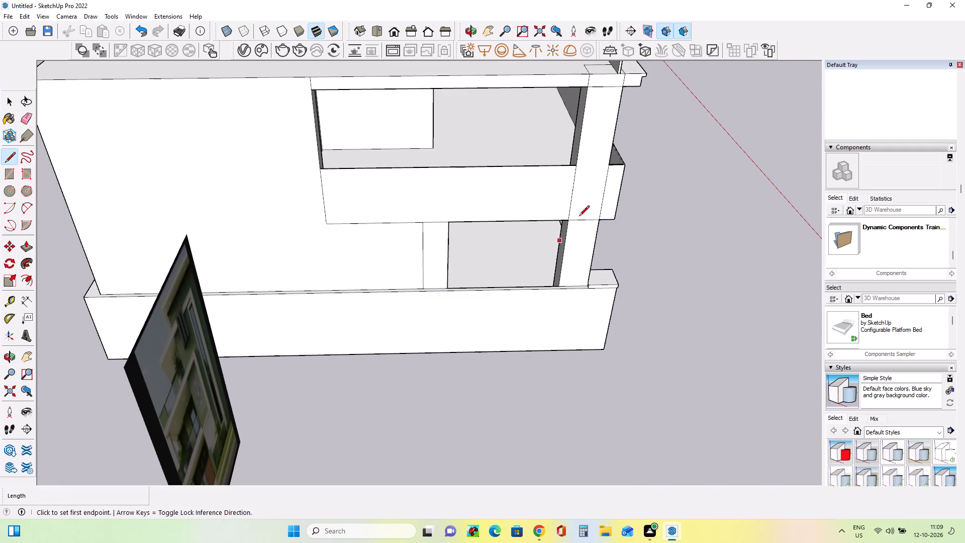
pyautogui.click(11, 152)
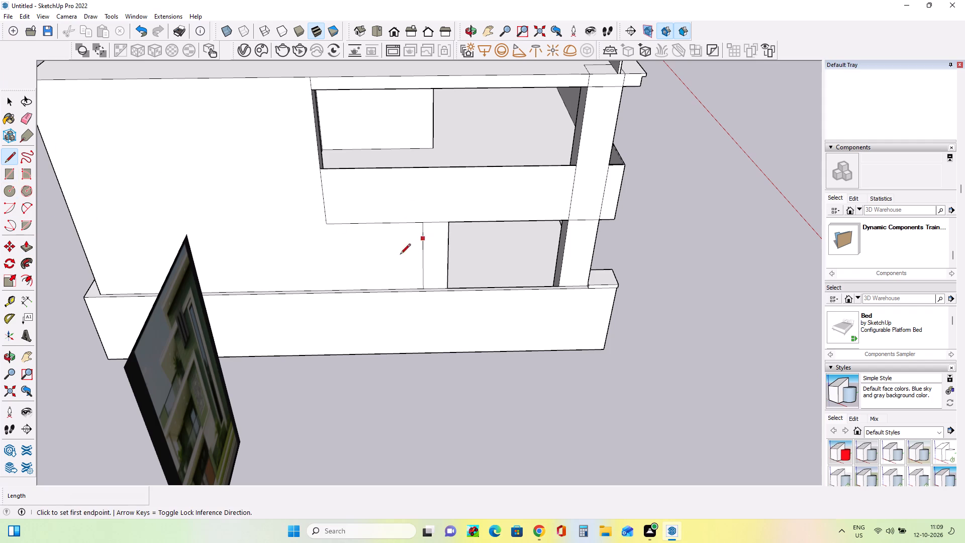
pyautogui.scroll(3, 311, 219)
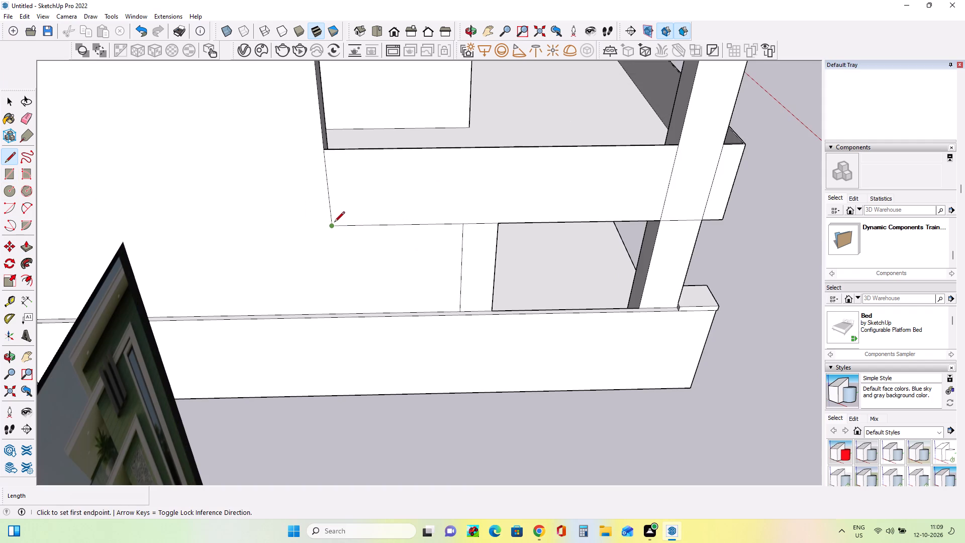
pyautogui.moveTo(482, 190); pyautogui.dragTo(505, 267, button='middle')
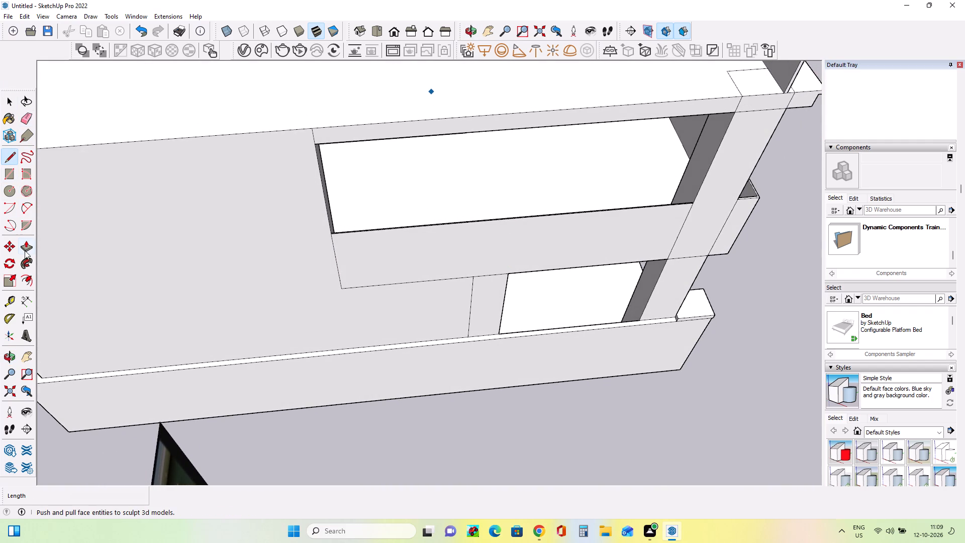
pyautogui.moveTo(505, 300); pyautogui.dragTo(412, 230, button='middle')
pyautogui.moveTo(558, 296); pyautogui.dragTo(577, 254, button='middle')
pyautogui.scroll(-3, 577, 254)
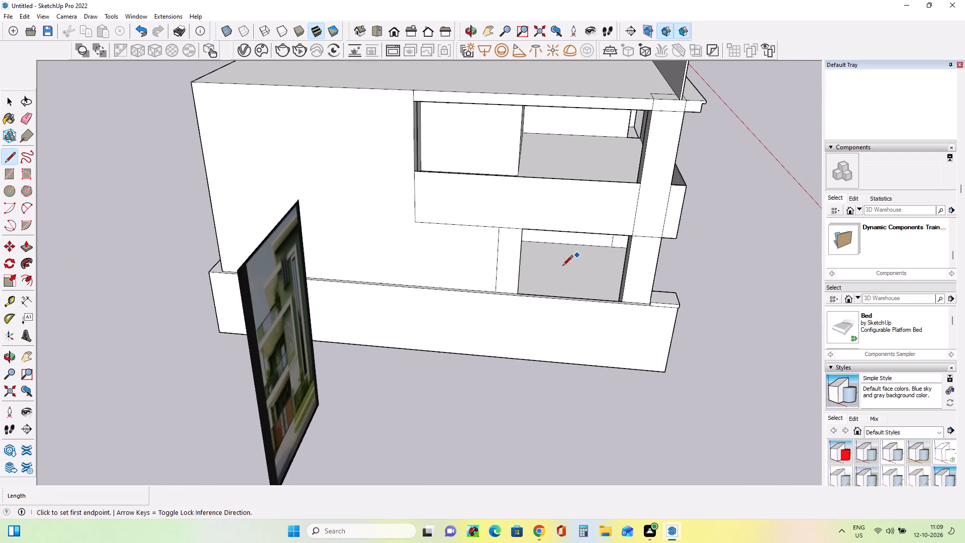
pyautogui.moveTo(488, 323); pyautogui.dragTo(298, 274, button='middle')
pyautogui.scroll(8, 186, 278)
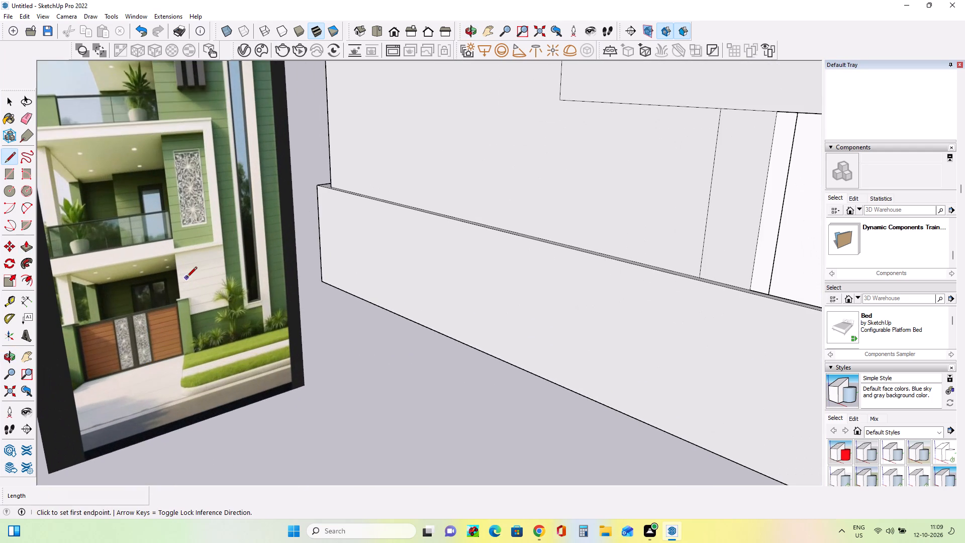
pyautogui.scroll(-11, 186, 278)
pyautogui.moveTo(595, 317); pyautogui.dragTo(418, 333, button='middle')
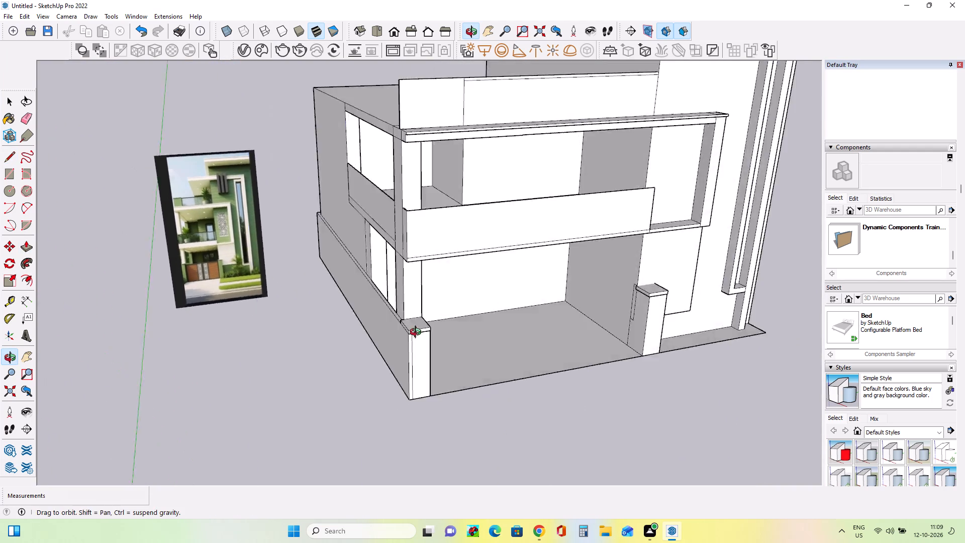
pyautogui.moveTo(418, 333); pyautogui.dragTo(625, 300, button='middle')
pyautogui.scroll(-1, 625, 300)
pyautogui.moveTo(690, 356); pyautogui.dragTo(526, 395, button='middle')
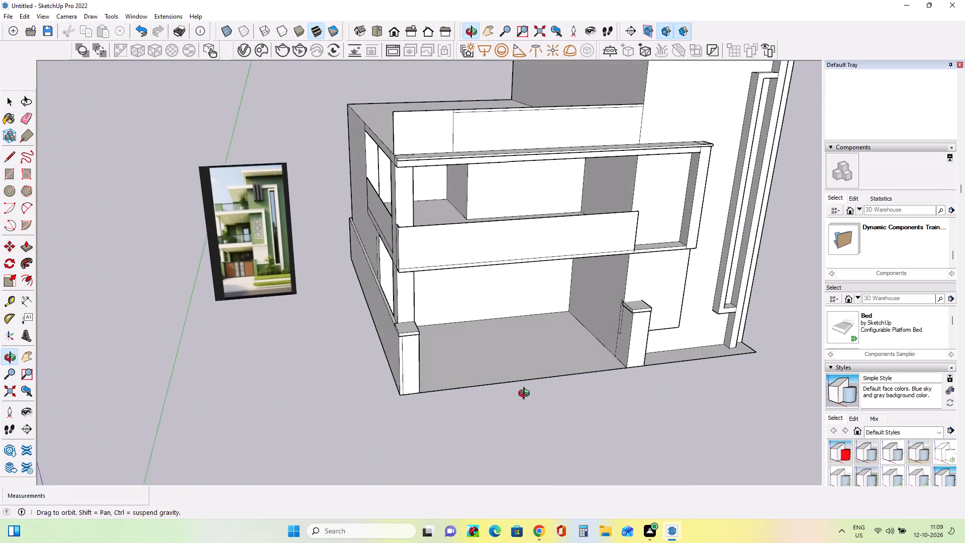
pyautogui.moveTo(526, 395); pyautogui.dragTo(597, 361, button='middle')
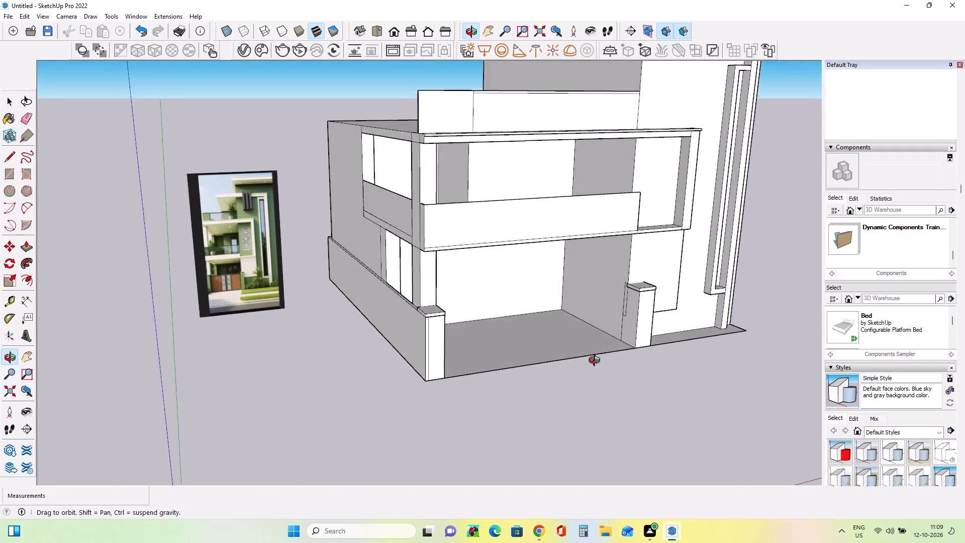
pyautogui.moveTo(597, 361); pyautogui.dragTo(646, 355, button='middle')
pyautogui.moveTo(559, 358); pyautogui.dragTo(441, 388, button='middle')
pyautogui.scroll(1, 440, 206)
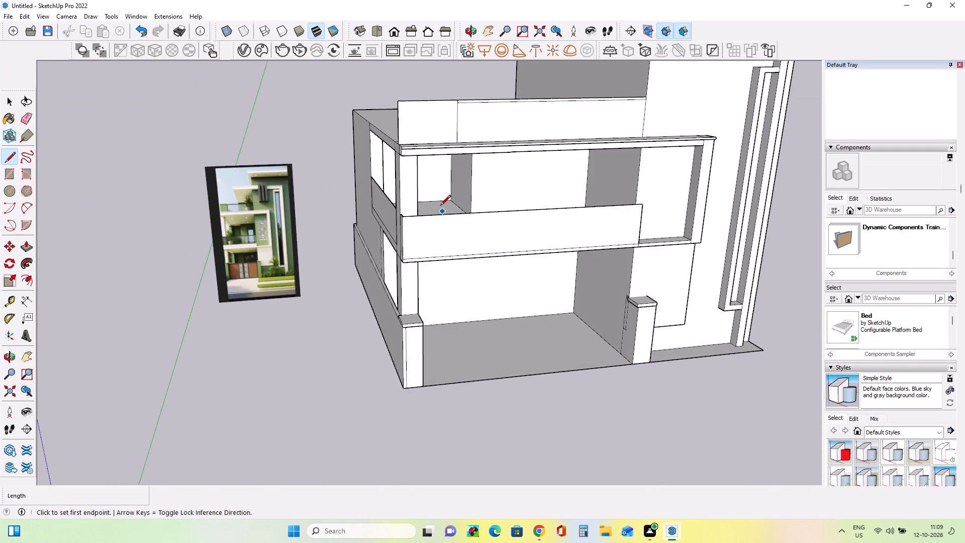
pyautogui.scroll(6, 440, 206)
pyautogui.moveTo(451, 323); pyautogui.dragTo(408, 310, button='middle')
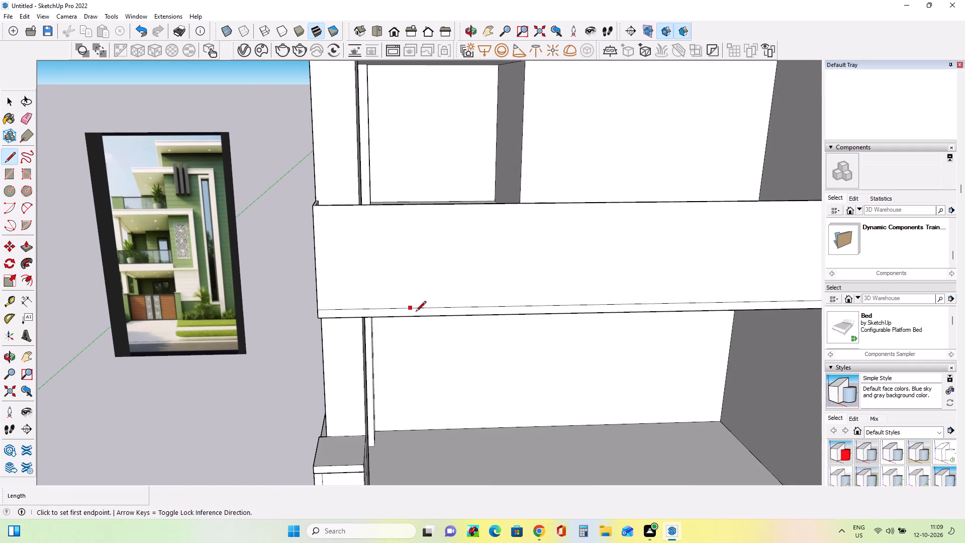
# Pull the ground-floor ceiling down by about 2 7/16" and again by about 2 3/16" to thicken the first-floor slab.
pyautogui.moveTo(471, 327); pyautogui.dragTo(523, 205, button='middle')
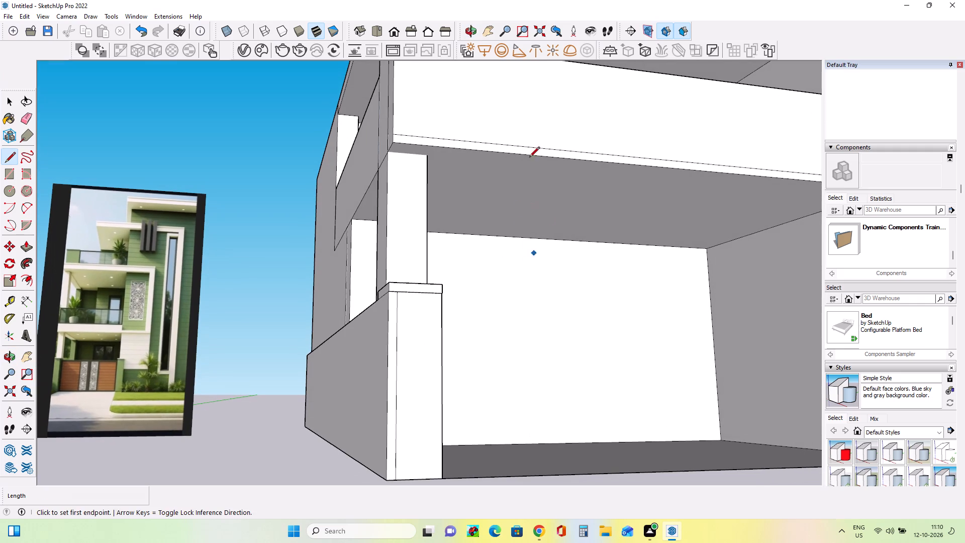
pyautogui.click(23, 246)
pyautogui.click(454, 168)
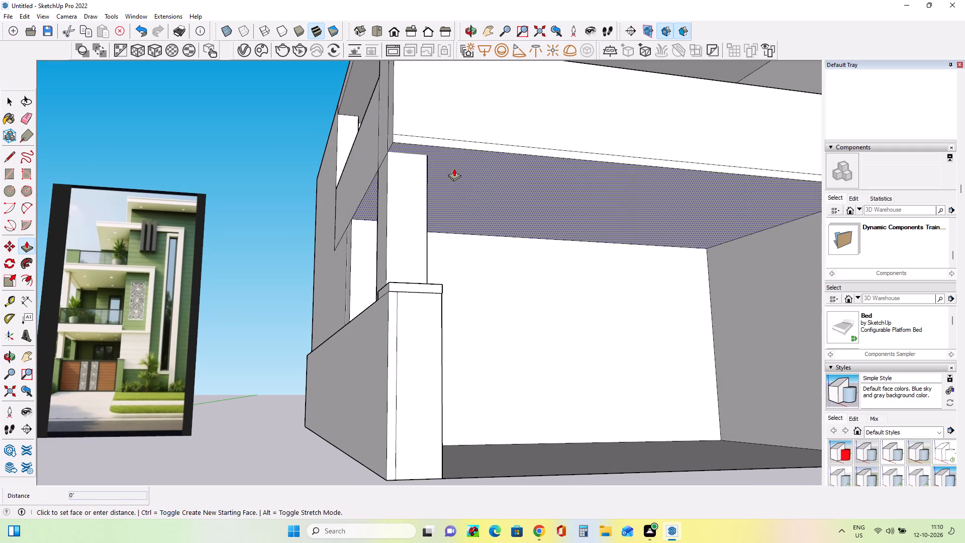
pyautogui.click(452, 176)
pyautogui.scroll(-4, 451, 188)
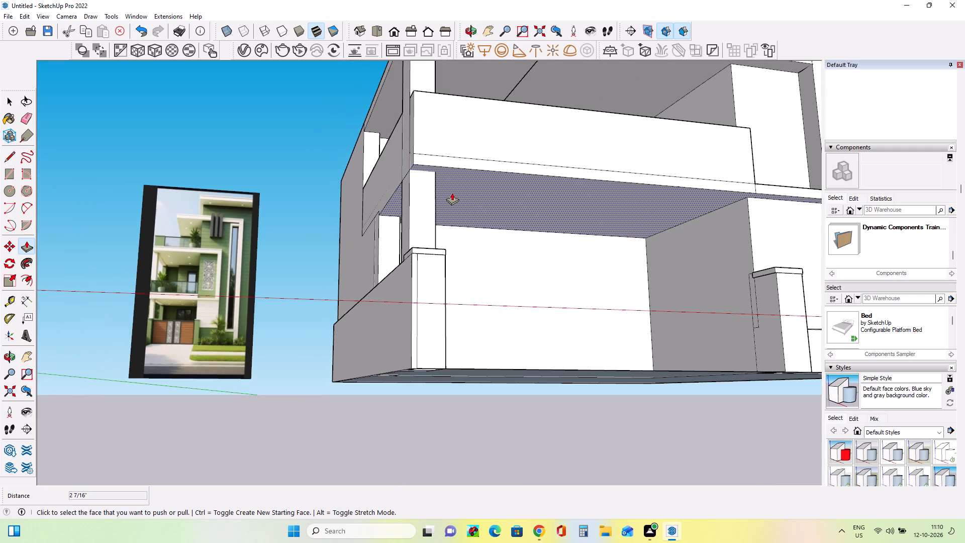
pyautogui.moveTo(452, 193); pyautogui.dragTo(443, 244, button='middle')
pyautogui.scroll(-4, 474, 229)
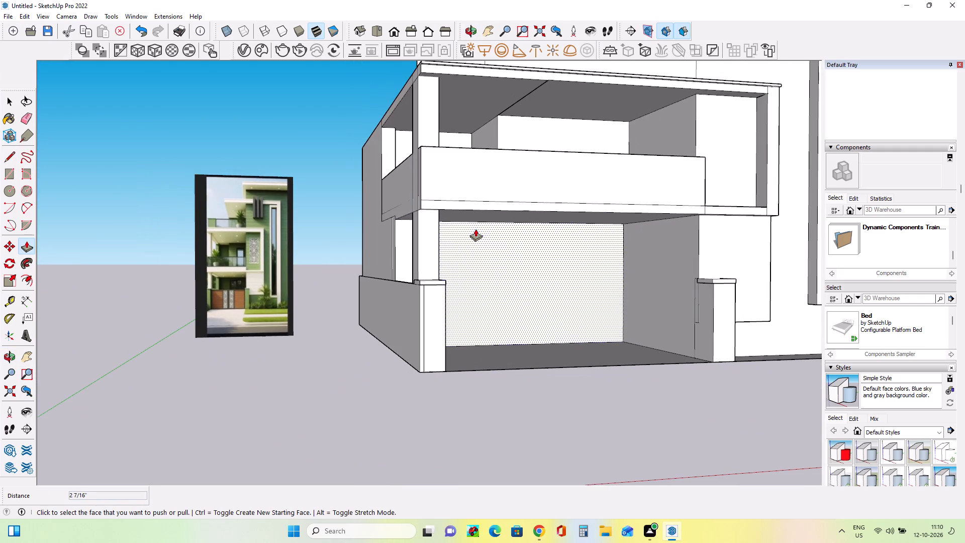
pyautogui.moveTo(578, 237); pyautogui.dragTo(577, 249, button='middle')
pyautogui.moveTo(801, 279); pyautogui.dragTo(709, 282, button='middle')
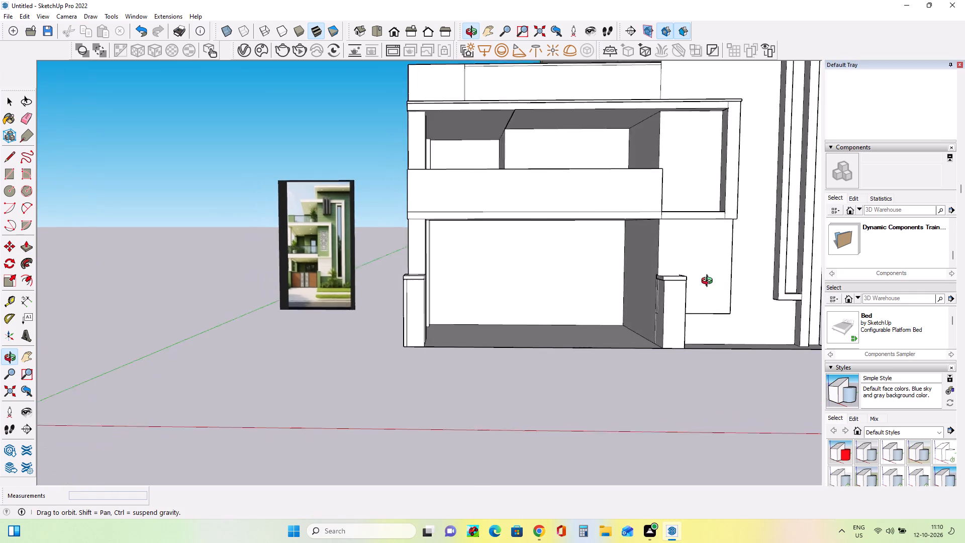
pyautogui.moveTo(709, 282); pyautogui.dragTo(747, 249, button='middle')
pyautogui.scroll(3, 588, 204)
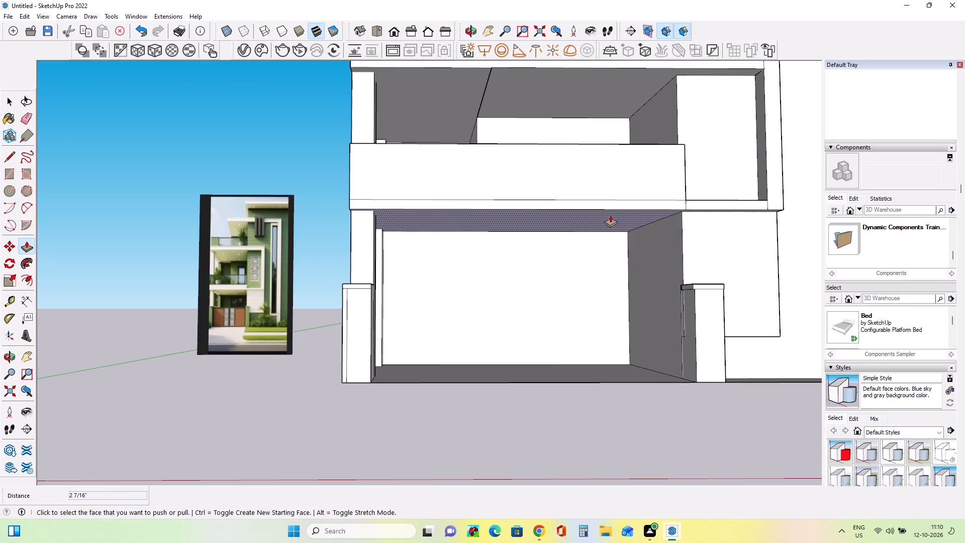
pyautogui.click(612, 216)
pyautogui.click(612, 220)
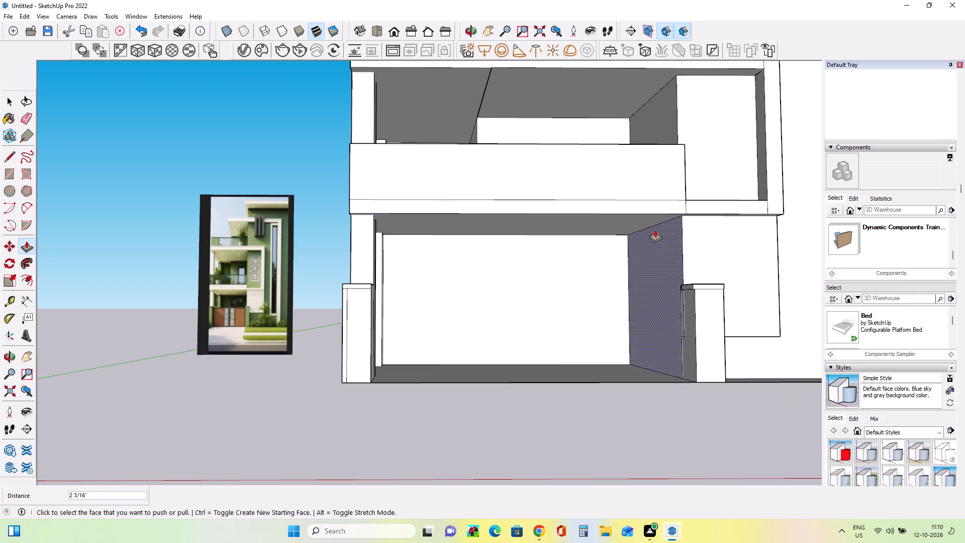
# Push the floor surface of the first-floor opening beside the front balcony panel down by about 3 3/4".
pyautogui.moveTo(658, 239); pyautogui.dragTo(664, 256, button='middle')
pyautogui.moveTo(740, 224); pyautogui.dragTo(745, 237, button='middle')
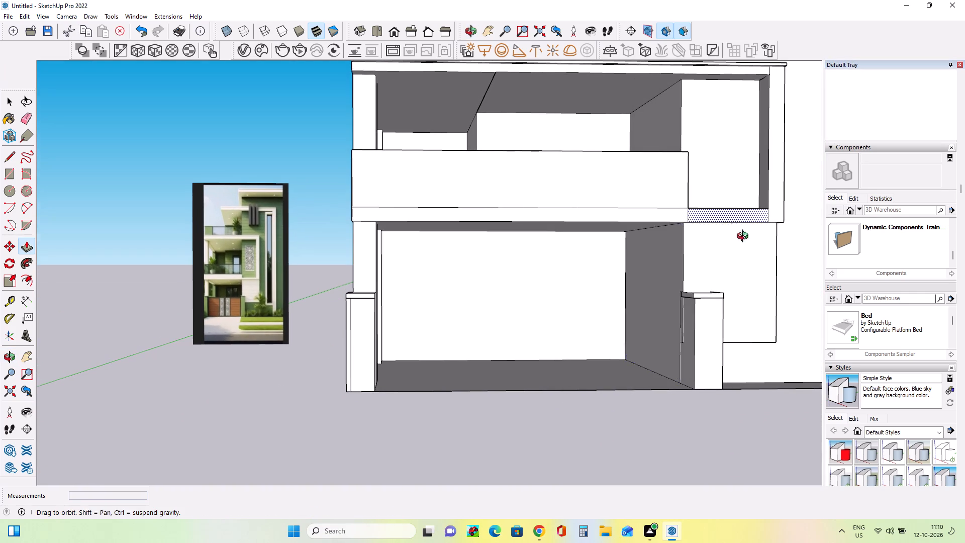
pyautogui.moveTo(745, 237); pyautogui.dragTo(751, 317, button='middle')
pyautogui.click(740, 235)
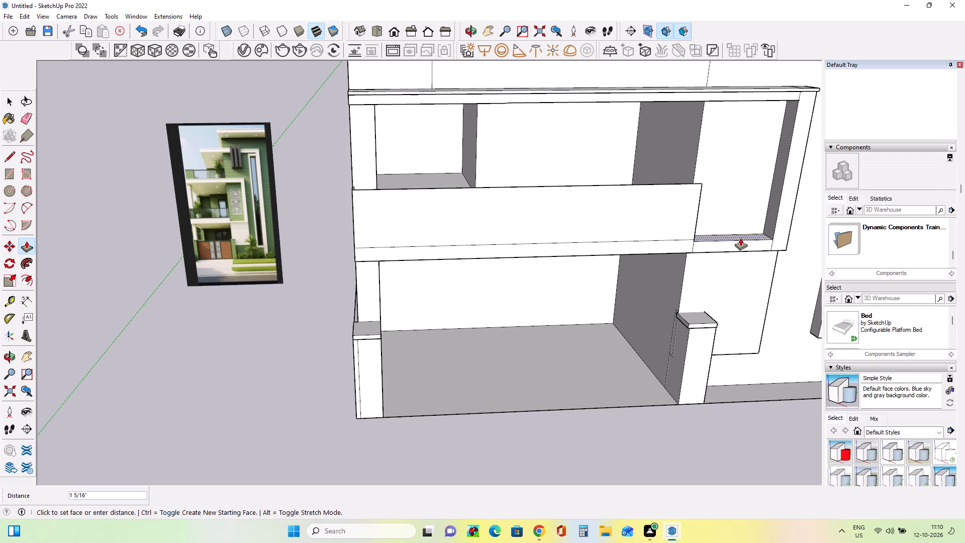
pyautogui.click(740, 242)
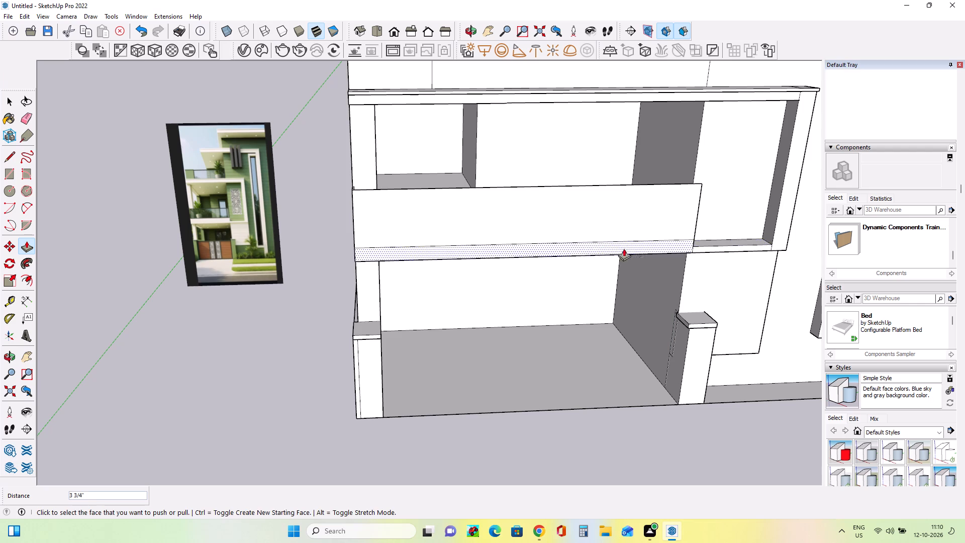
# Examine the first-floor balcony railing in the reference image and compare it with the modelled front panel.
pyautogui.moveTo(569, 239); pyautogui.dragTo(637, 209, button='middle')
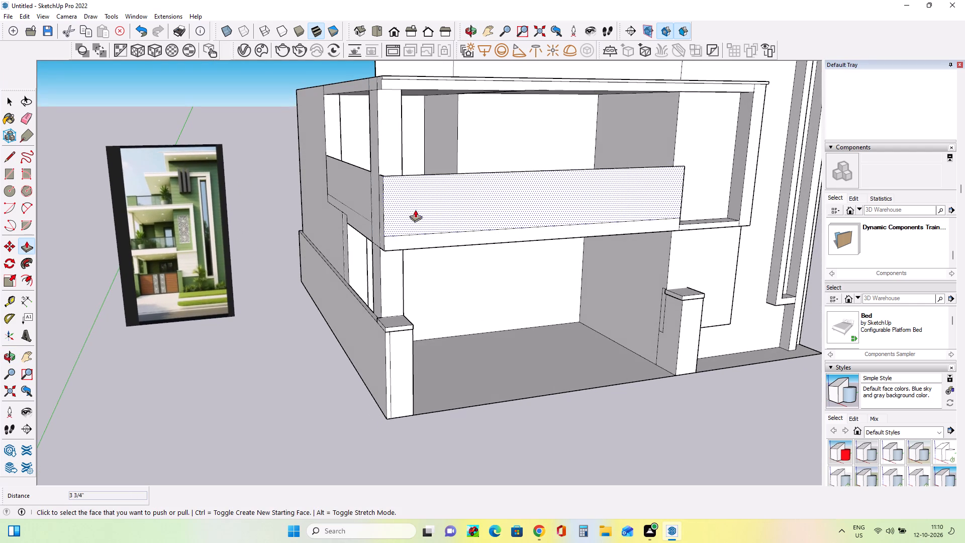
pyautogui.scroll(9, 122, 262)
pyautogui.scroll(4, 201, 249)
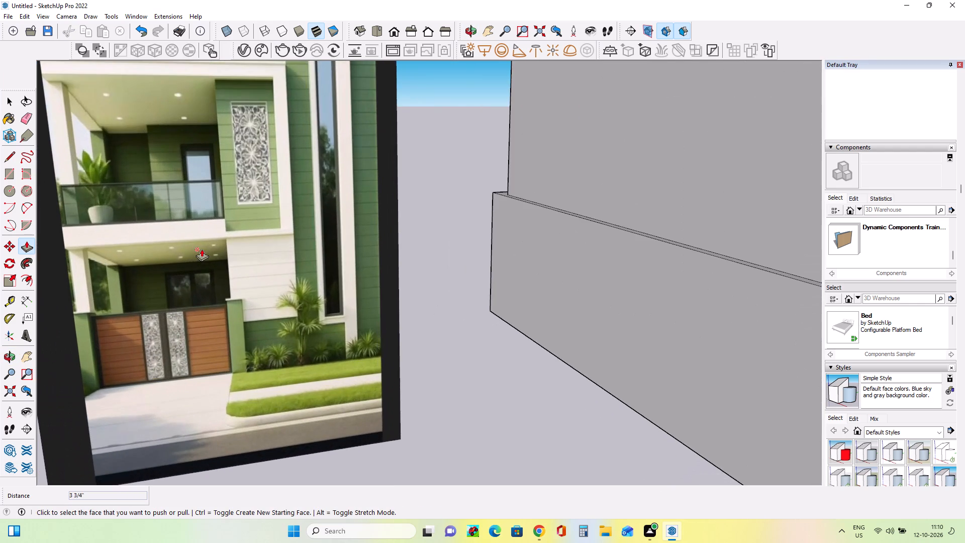
pyautogui.scroll(-9, 202, 249)
pyautogui.scroll(13, 155, 203)
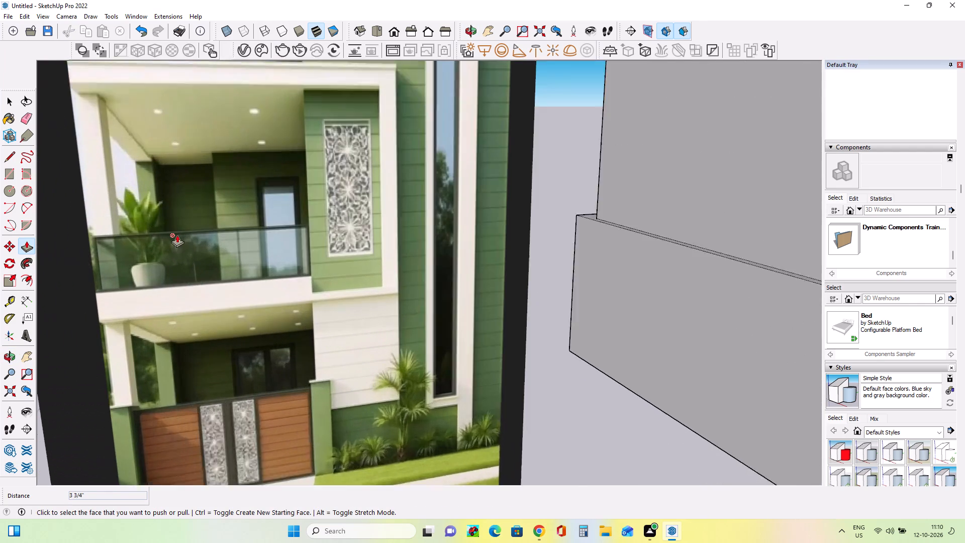
pyautogui.scroll(1, 177, 235)
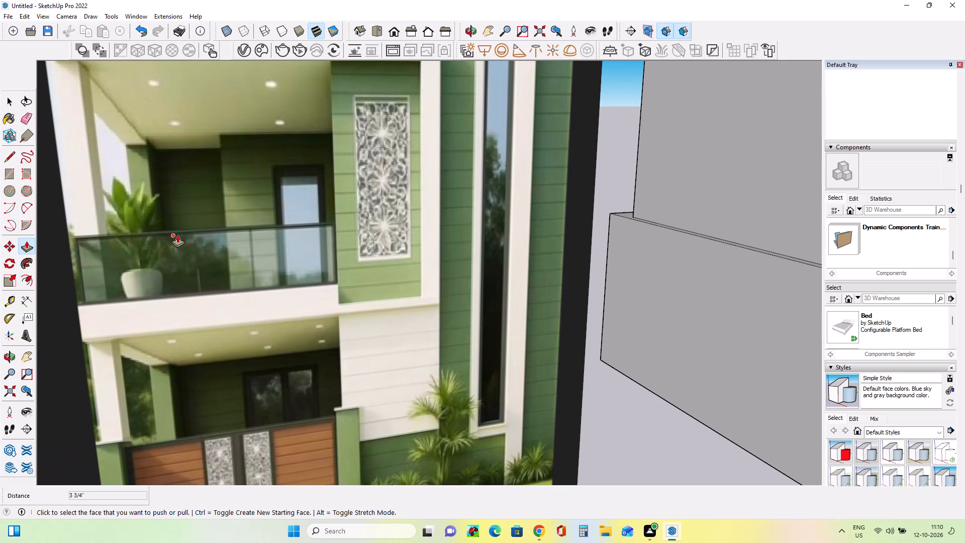
pyautogui.scroll(-20, 177, 235)
pyautogui.scroll(-3, 178, 243)
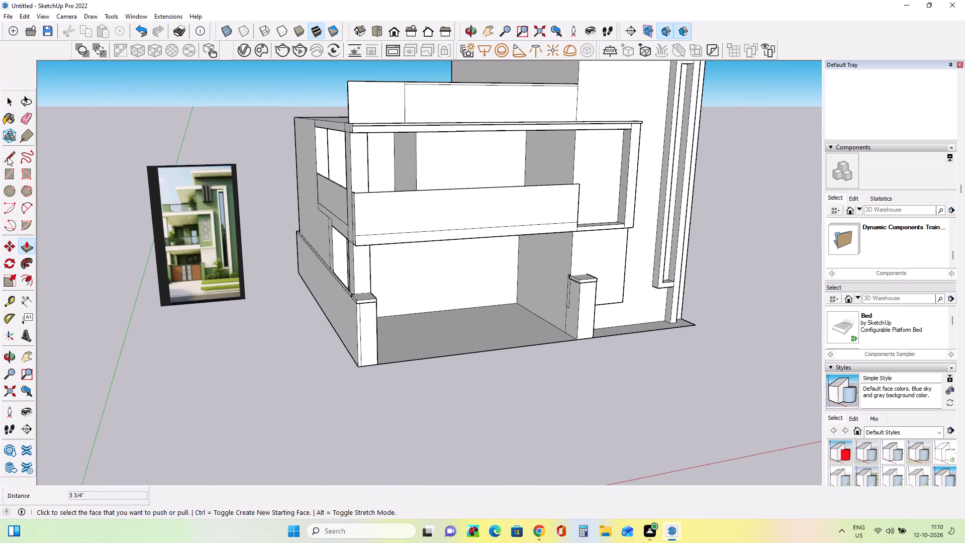
# Draw a line about 14' 2 7/8" long across the front balcony panel, just below its top edge.
pyautogui.click(8, 157)
pyautogui.scroll(4, 619, 198)
pyautogui.scroll(8, 565, 188)
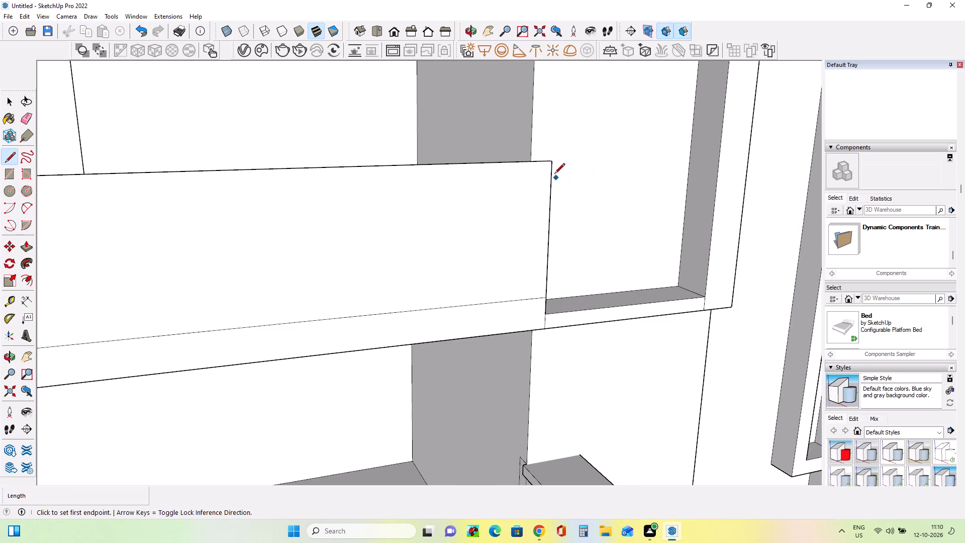
pyautogui.moveTo(613, 163); pyautogui.dragTo(711, 337, button='middle')
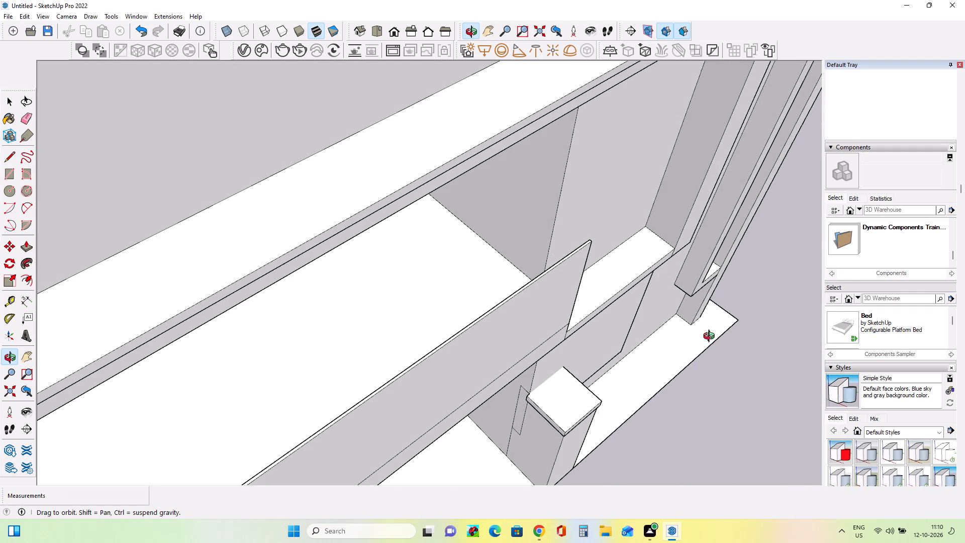
pyautogui.moveTo(711, 337); pyautogui.dragTo(599, 164, button='middle')
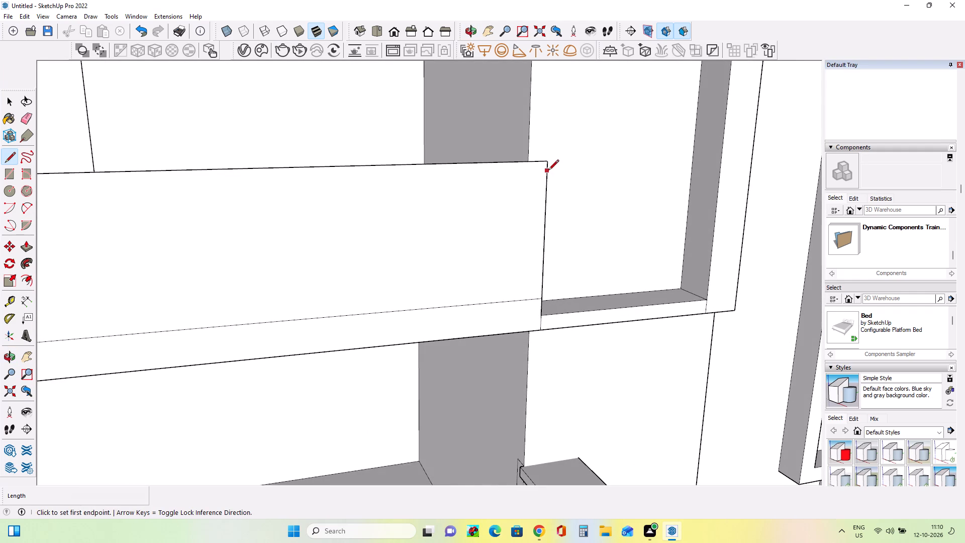
pyautogui.scroll(-4, 613, 178)
pyautogui.moveTo(615, 178); pyautogui.dragTo(449, 194, button='middle')
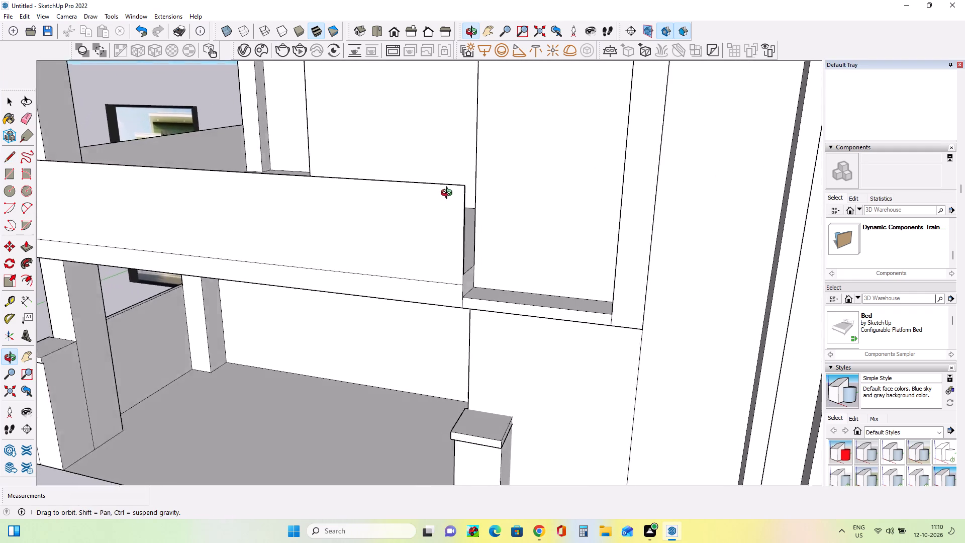
pyautogui.moveTo(449, 194); pyautogui.dragTo(595, 207, button='middle')
pyautogui.scroll(-5, 596, 208)
pyautogui.scroll(7, 572, 206)
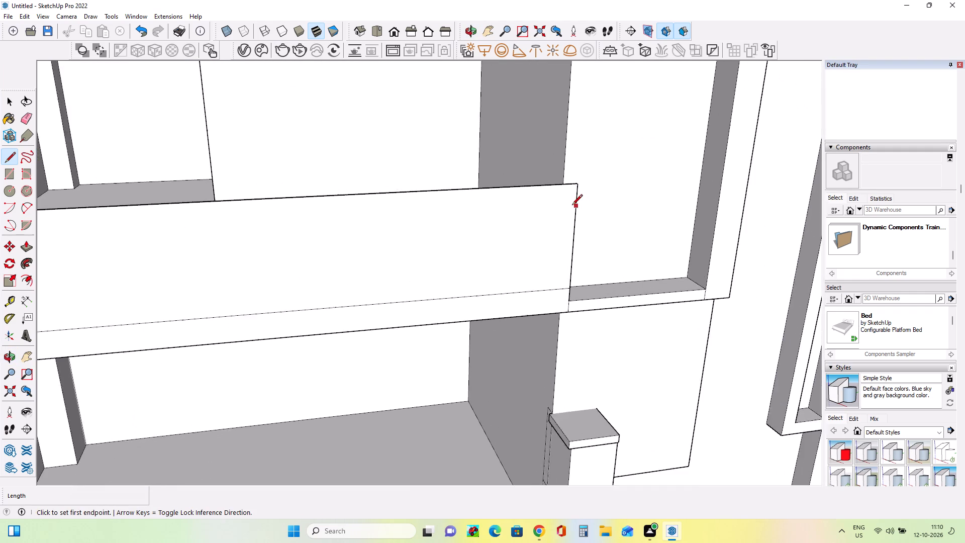
pyautogui.scroll(3, 572, 206)
pyautogui.click(580, 186)
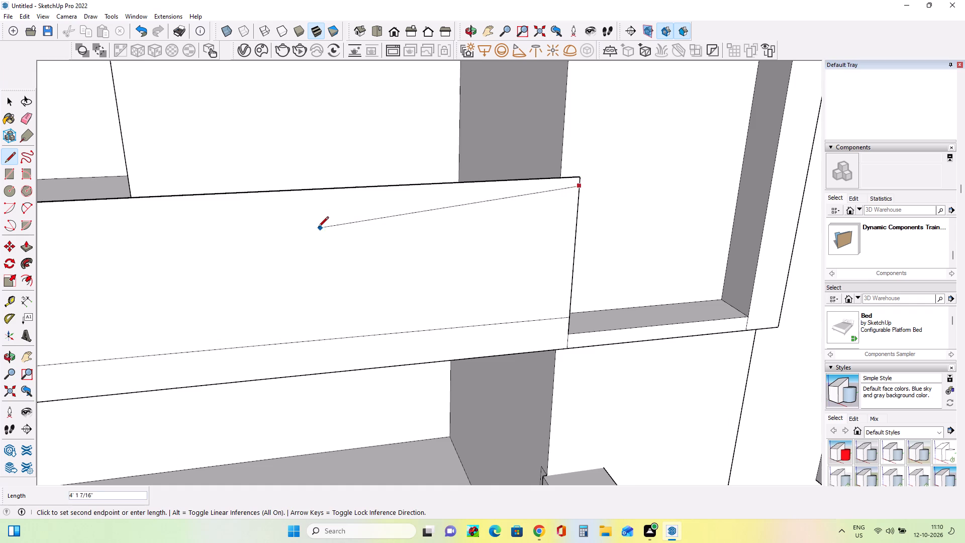
pyautogui.scroll(-14, 330, 222)
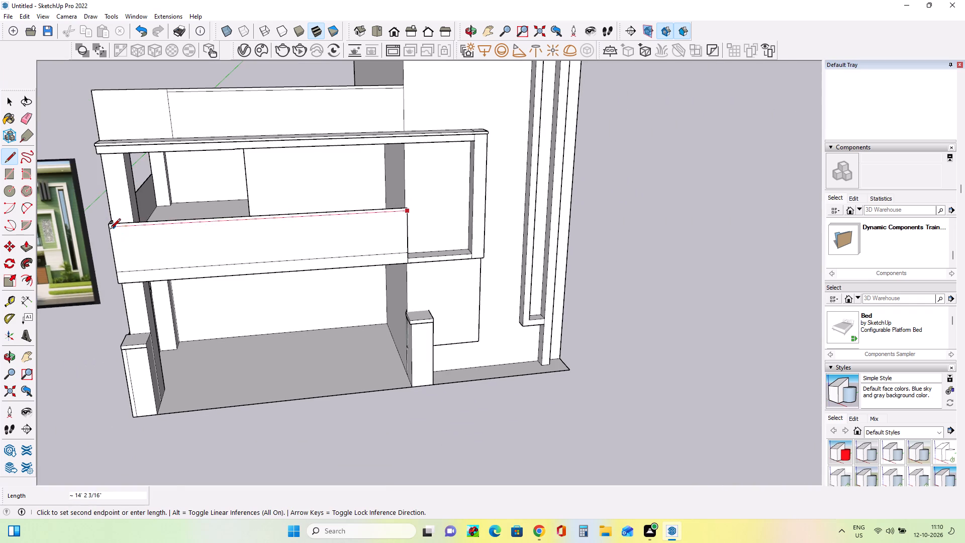
pyautogui.scroll(8, 110, 230)
pyautogui.click(111, 226)
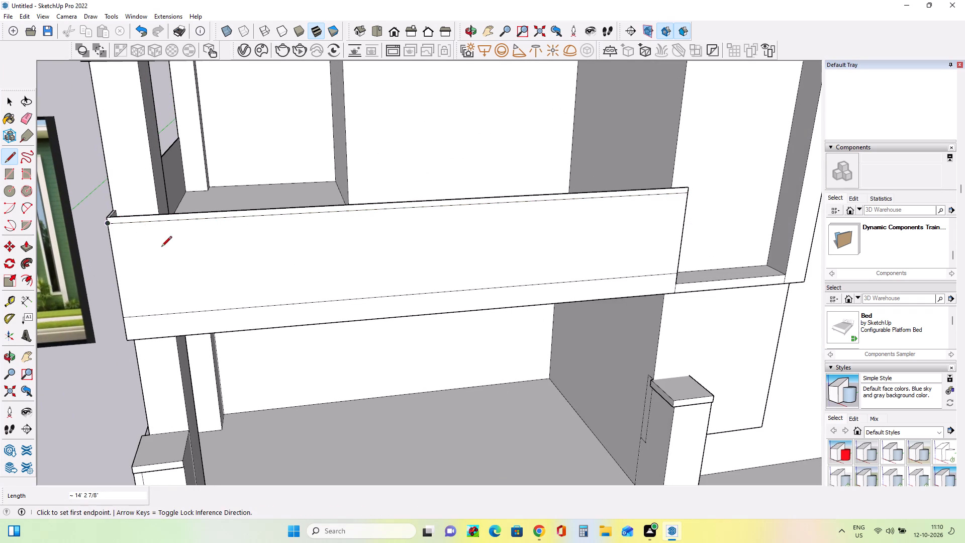
# Continue the top rail line along the side balcony panel, about 12' 3 3/16" long, just below its top edge.
pyautogui.moveTo(281, 249); pyautogui.dragTo(608, 201, button='middle')
pyautogui.click(527, 190)
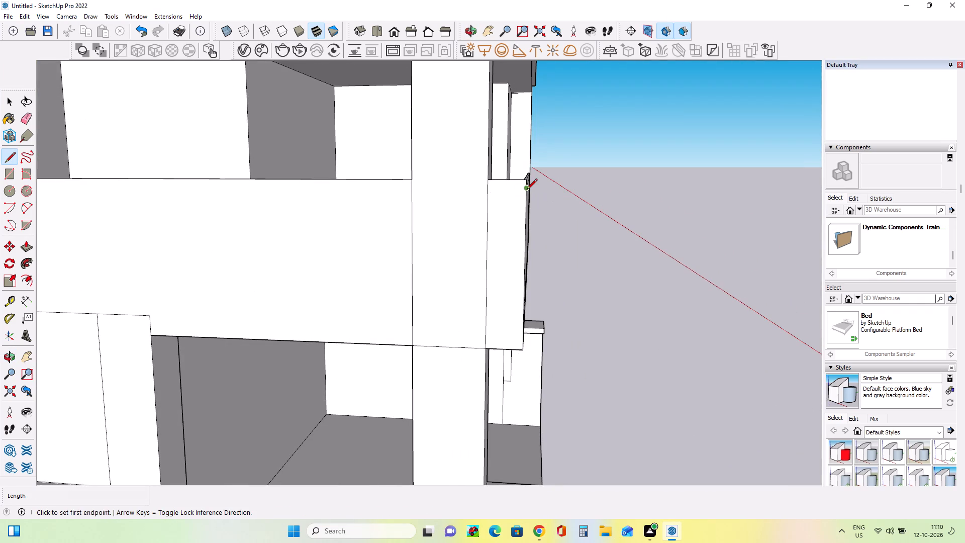
pyautogui.scroll(-8, 421, 200)
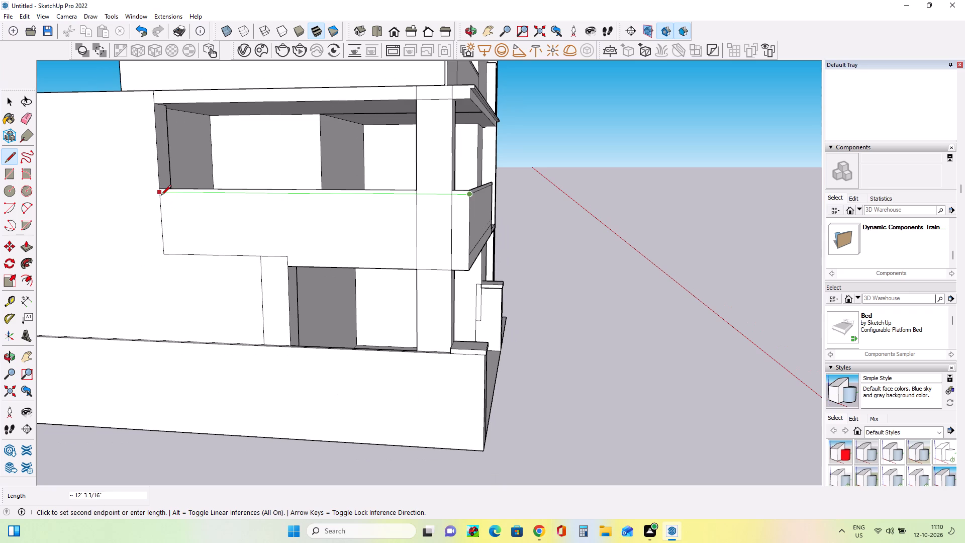
pyautogui.click(161, 196)
# Examine the front and side of the building and compare the ground-floor entrance area with the reference image.
pyautogui.moveTo(402, 226); pyautogui.dragTo(169, 277, button='middle')
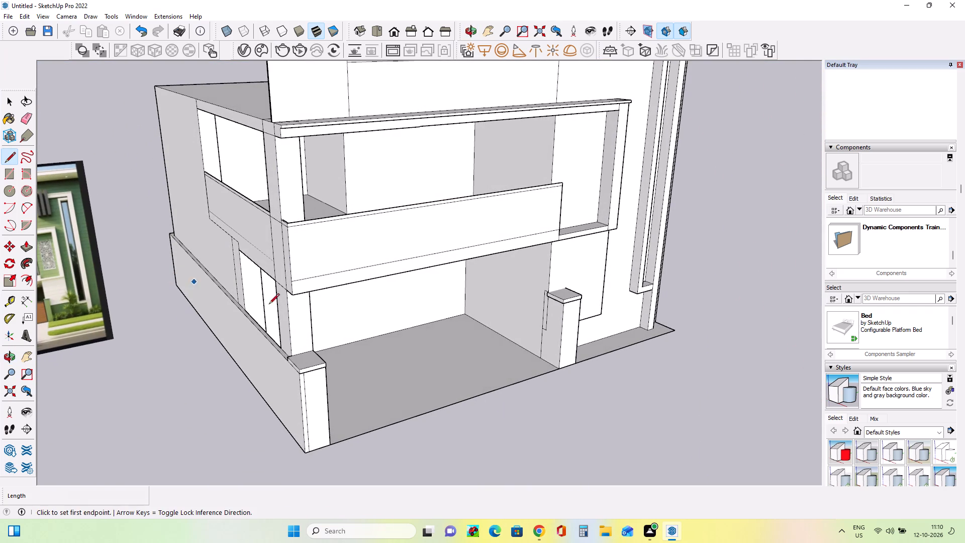
pyautogui.moveTo(503, 345); pyautogui.dragTo(452, 329, button='middle')
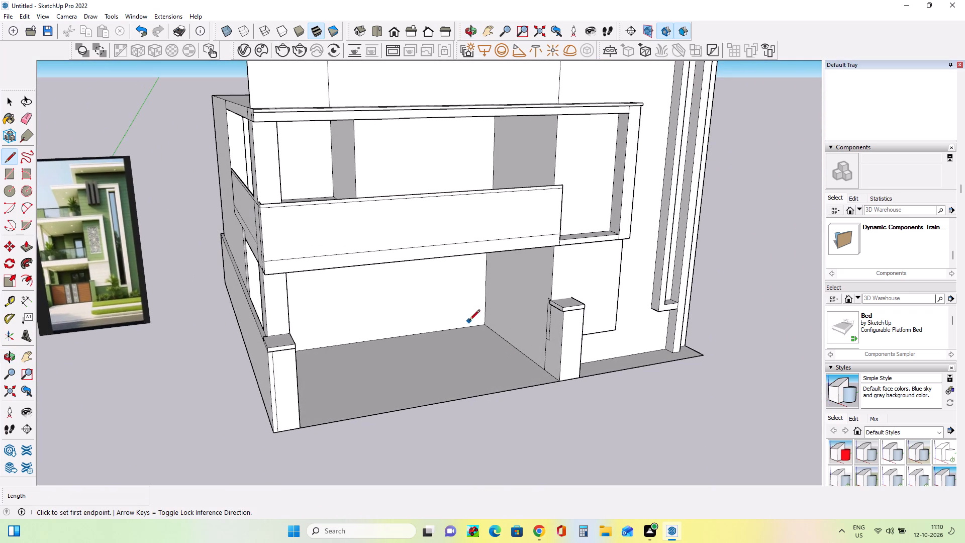
pyautogui.moveTo(463, 322); pyautogui.dragTo(390, 326, button='middle')
pyautogui.scroll(-6, 410, 314)
pyautogui.scroll(3, 379, 225)
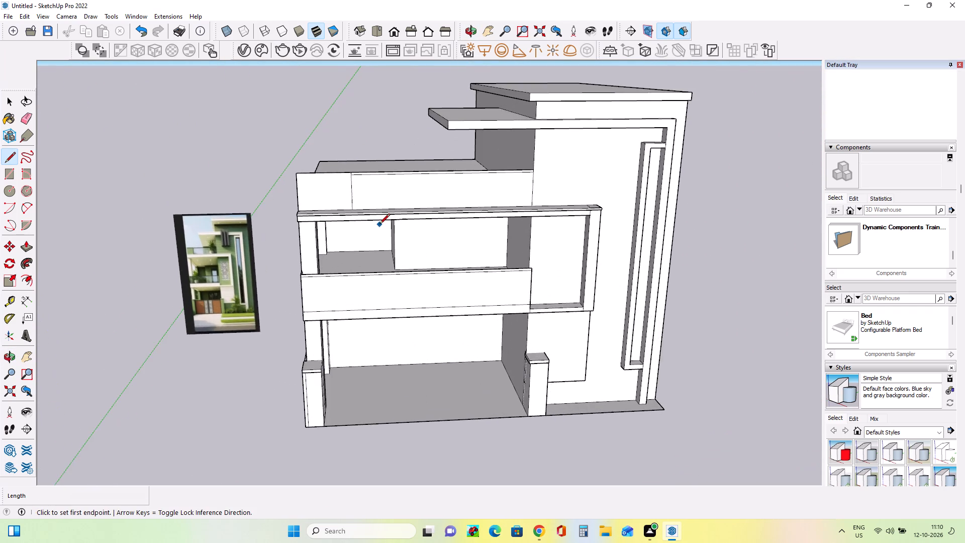
pyautogui.scroll(1, 379, 225)
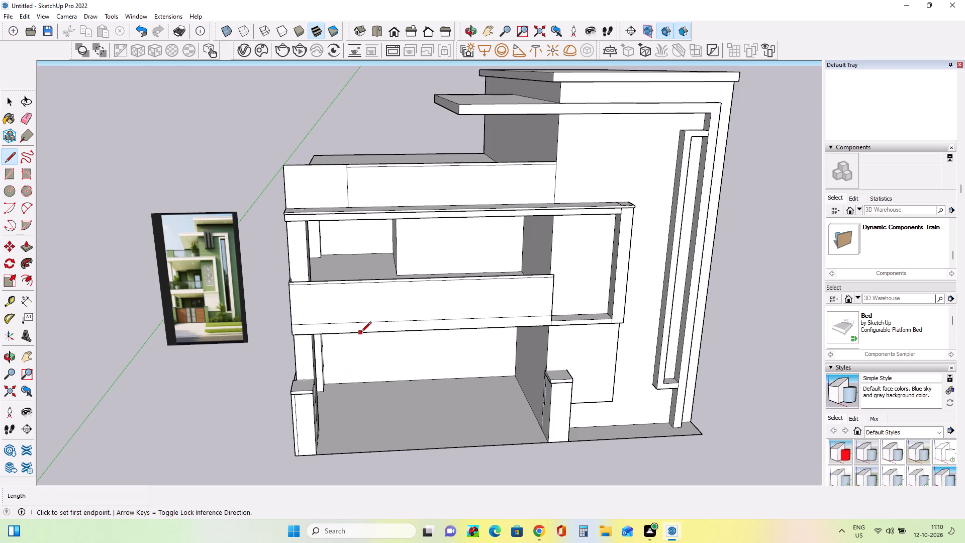
pyautogui.moveTo(361, 332); pyautogui.dragTo(361, 309, button='middle')
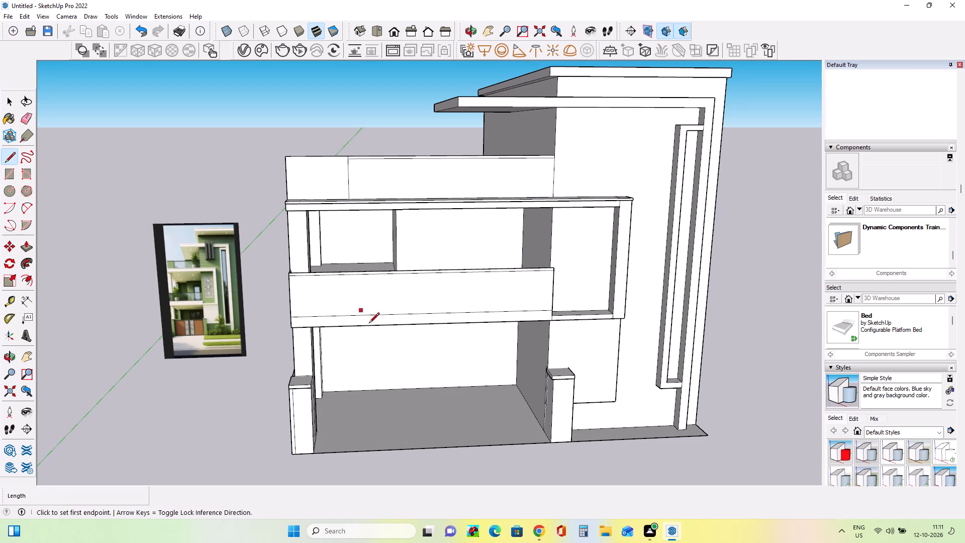
pyautogui.scroll(4, 181, 365)
pyautogui.scroll(9, 198, 326)
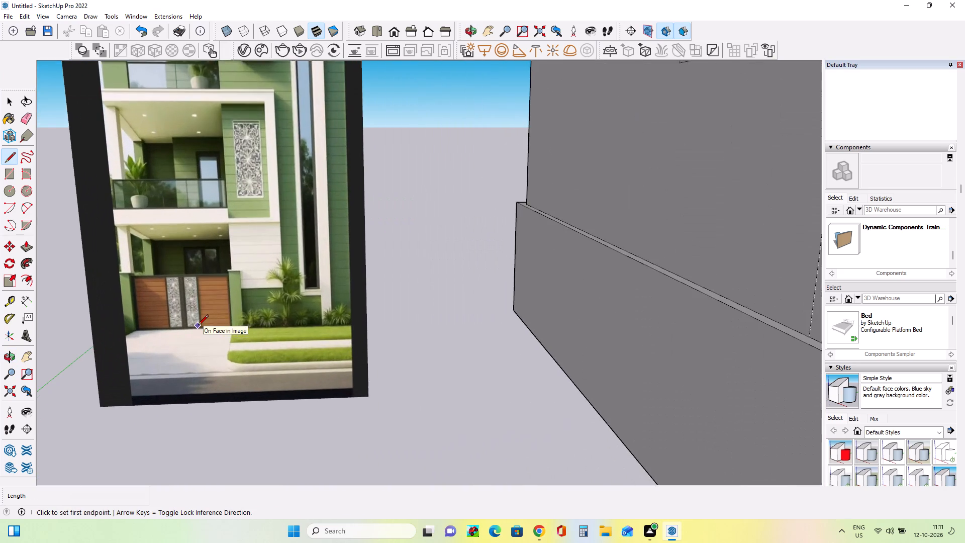
pyautogui.scroll(3, 198, 326)
pyautogui.scroll(-10, 198, 325)
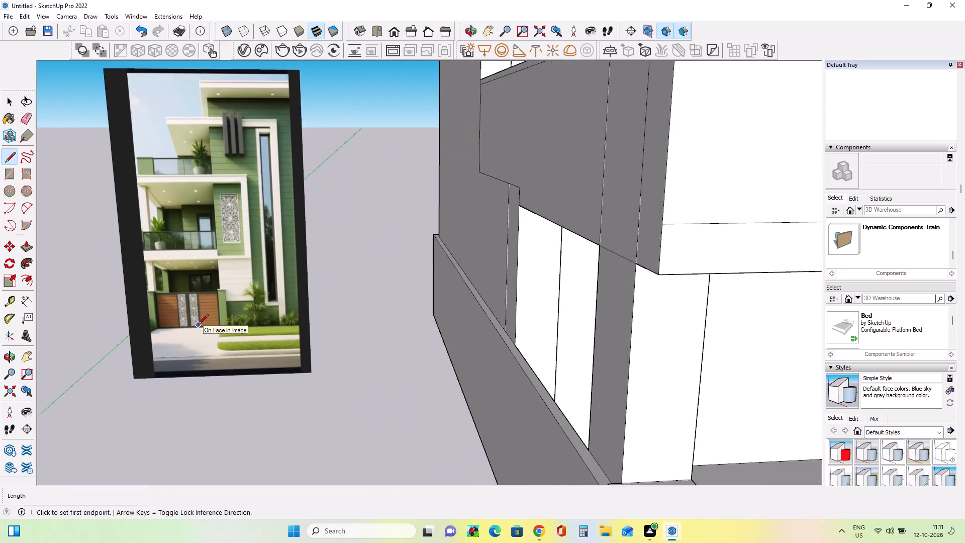
pyautogui.scroll(-3, 200, 325)
# Draw a door rectangle about 3' 9 1/2" wide and 6' 1 5/8" high on the ground-floor back wall, starting at the floor line.
pyautogui.click(11, 173)
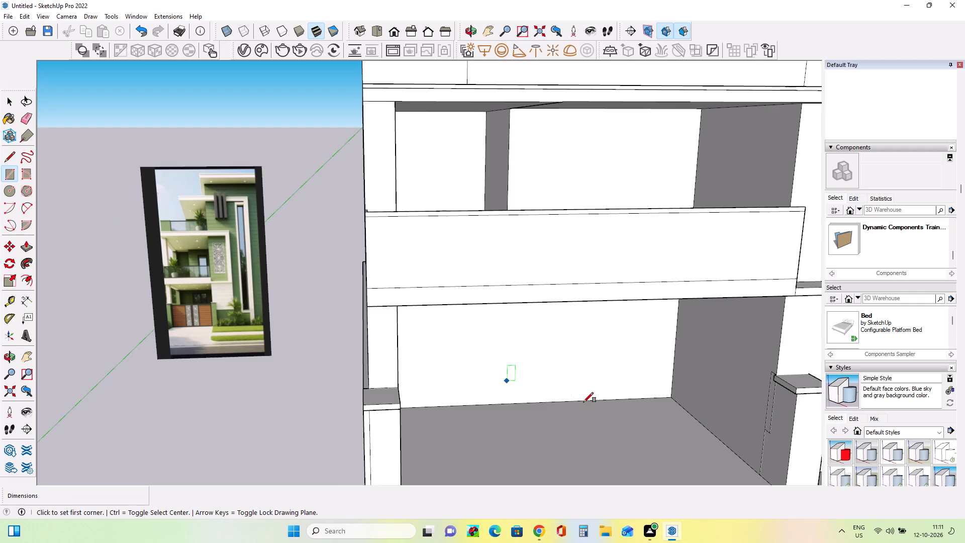
pyautogui.moveTo(591, 402); pyautogui.dragTo(561, 362, button='middle')
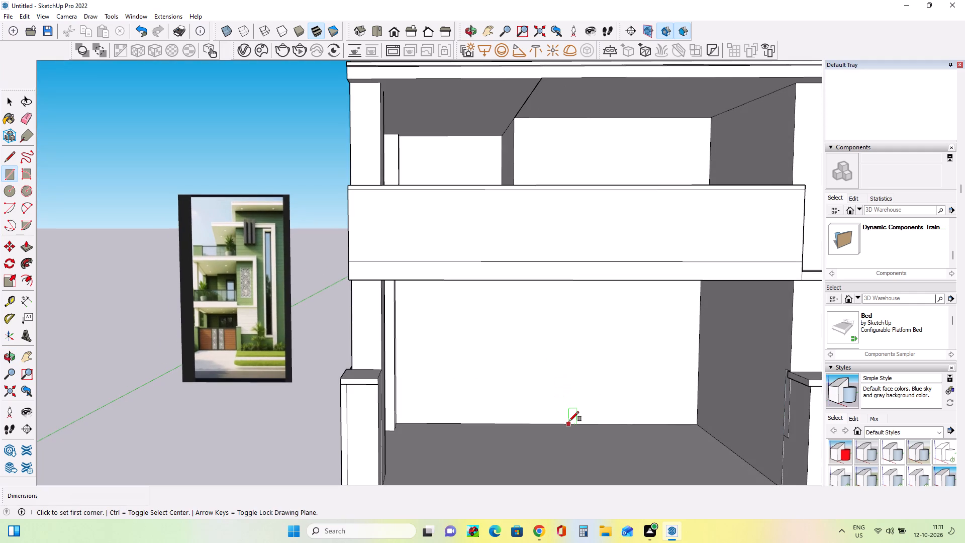
pyautogui.moveTo(556, 421); pyautogui.dragTo(557, 416)
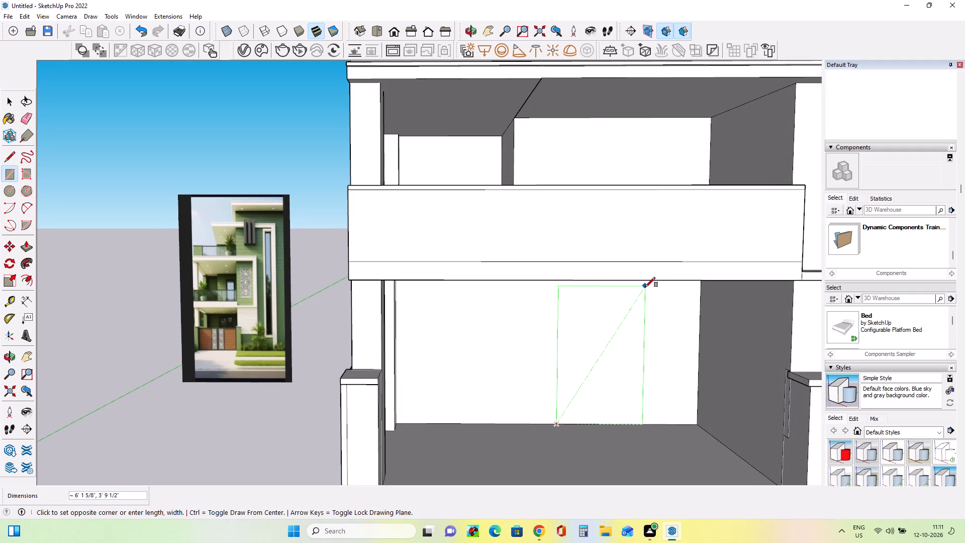
pyautogui.click(645, 287)
# Draw a door rectangle about 2' 4 9/16" wide and 5' 3/8" high on the first-floor balcony's back wall, starting at the floor line.
pyautogui.moveTo(652, 377); pyautogui.dragTo(654, 391, button='middle')
pyautogui.scroll(-2, 637, 405)
pyautogui.scroll(1, 637, 405)
pyautogui.scroll(-1, 637, 405)
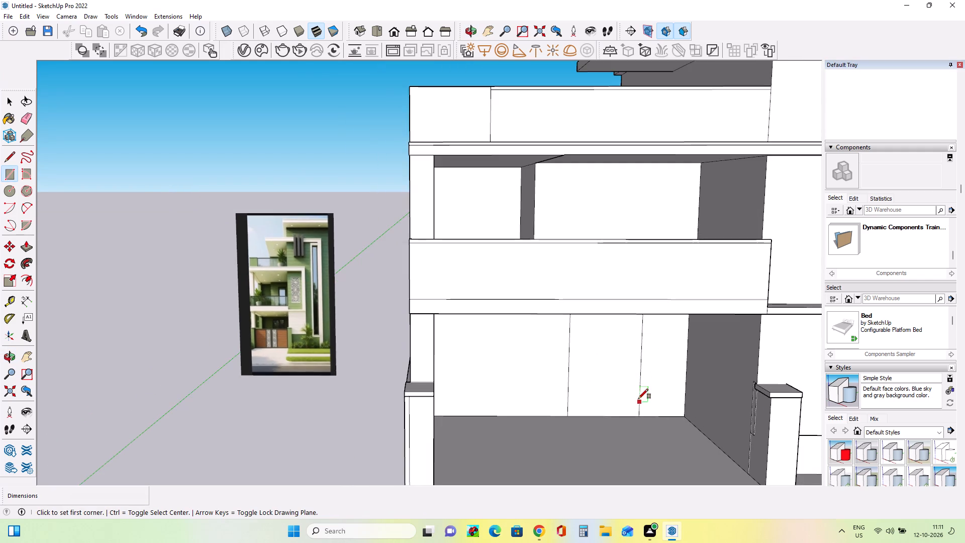
pyautogui.moveTo(638, 401); pyautogui.dragTo(642, 493, button='middle')
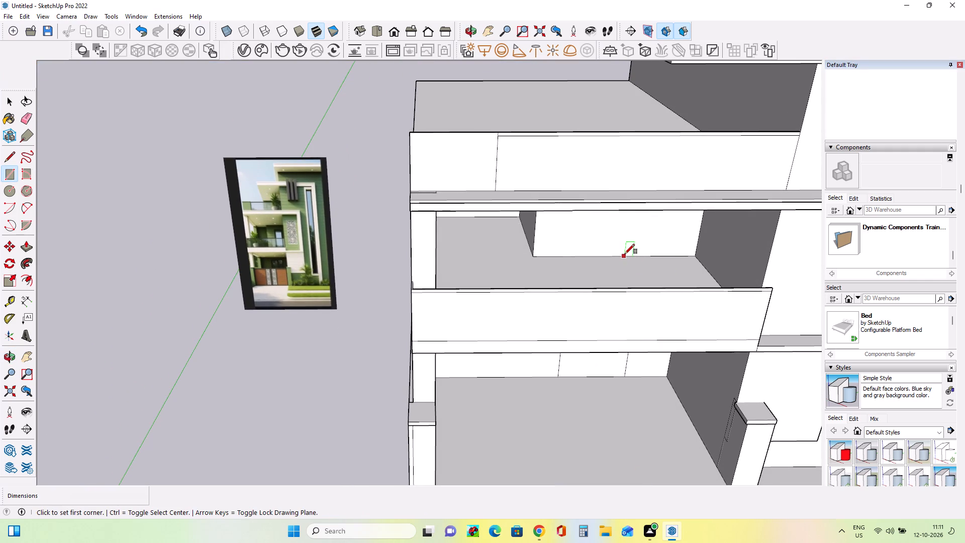
pyautogui.click(605, 255)
pyautogui.moveTo(686, 264); pyautogui.dragTo(663, 173, button='middle')
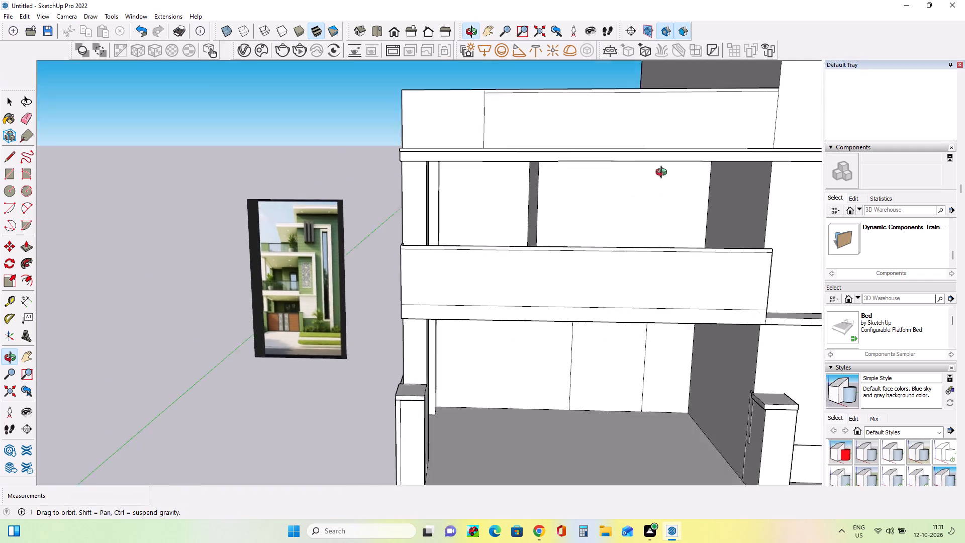
pyautogui.moveTo(663, 173); pyautogui.dragTo(663, 170, button='middle')
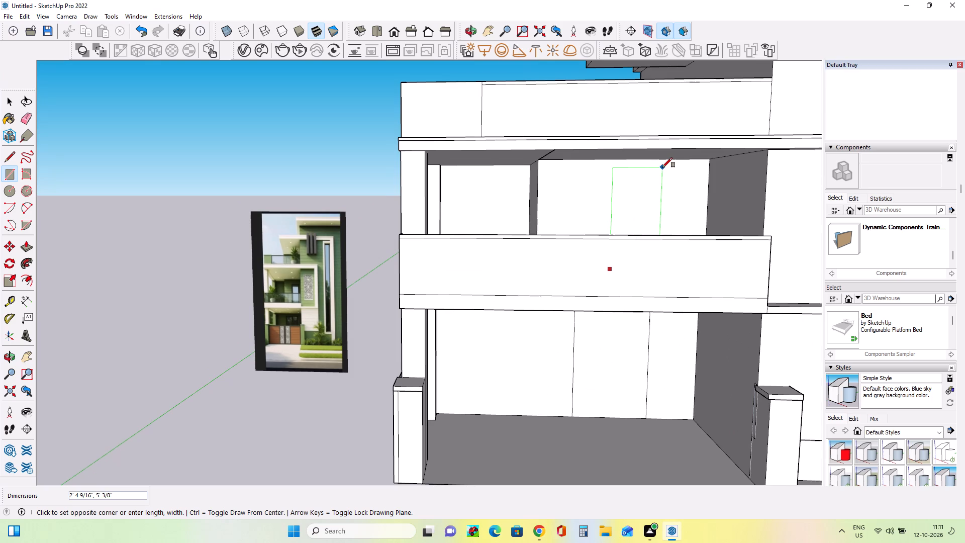
pyautogui.click(662, 167)
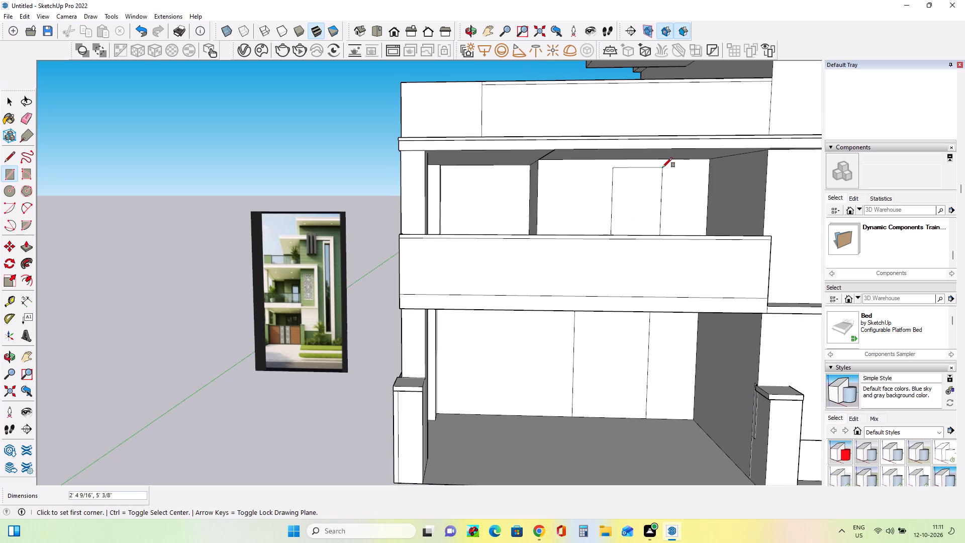
# Offset the first-floor door outline inward by about 1 7/16" to form its frame.
pyautogui.moveTo(658, 248); pyautogui.dragTo(666, 296, button='middle')
pyautogui.click(25, 281)
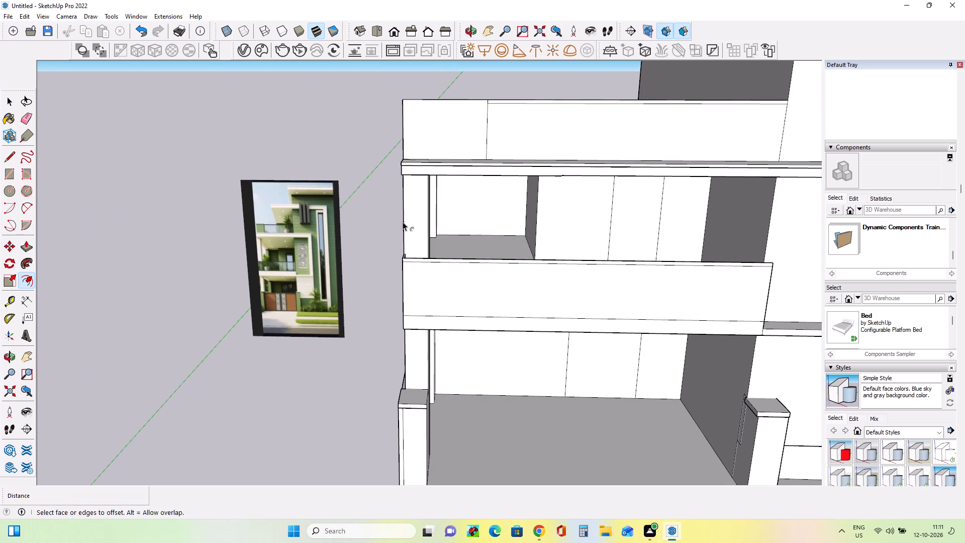
pyautogui.click(637, 217)
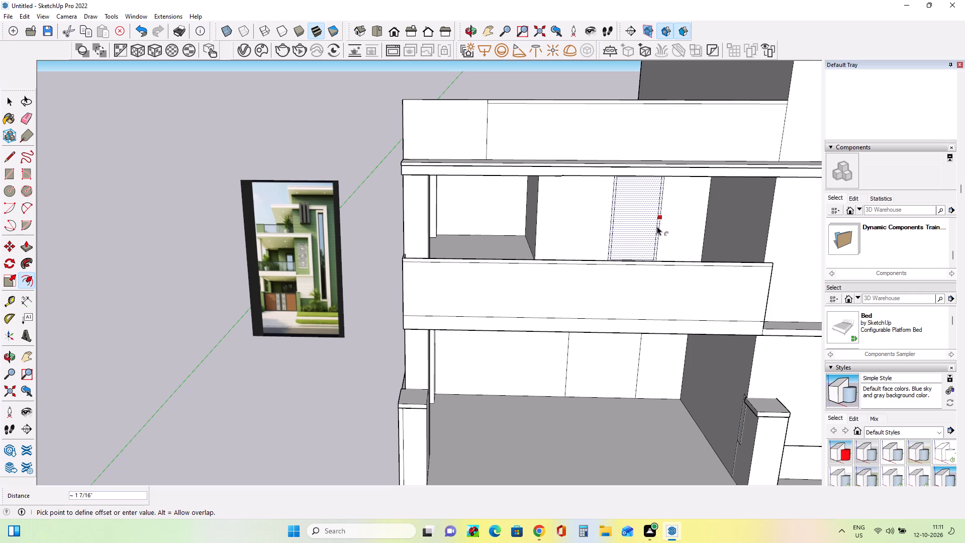
pyautogui.click(656, 226)
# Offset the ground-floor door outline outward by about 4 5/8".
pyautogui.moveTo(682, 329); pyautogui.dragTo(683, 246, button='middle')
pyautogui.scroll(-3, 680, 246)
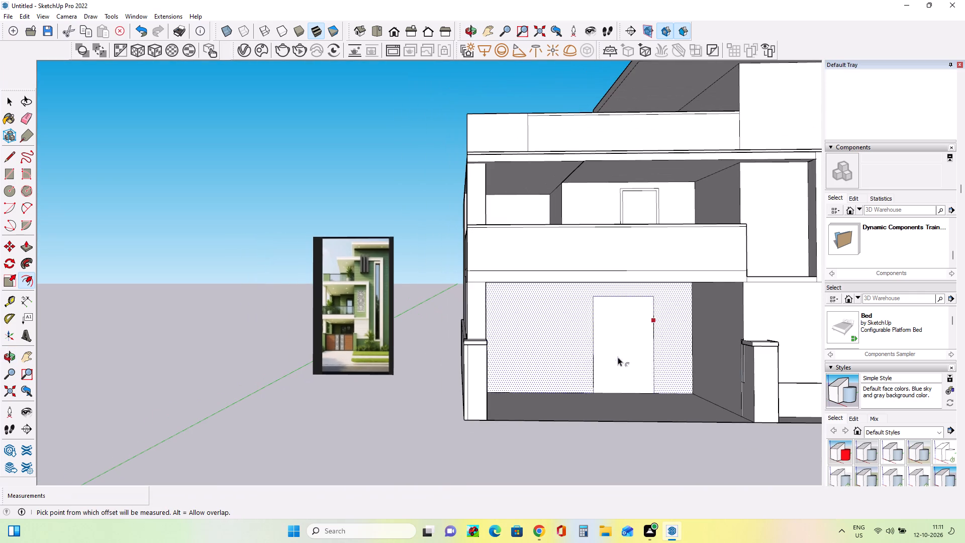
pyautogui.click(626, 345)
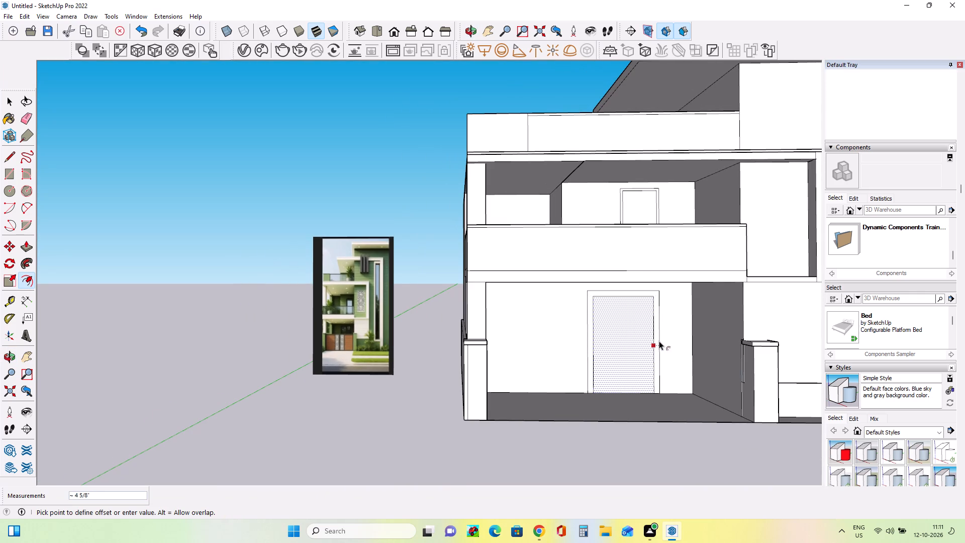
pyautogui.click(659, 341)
# Examine the ground-floor entrance door in the reference image and compare it with the modelled door.
pyautogui.scroll(13, 362, 306)
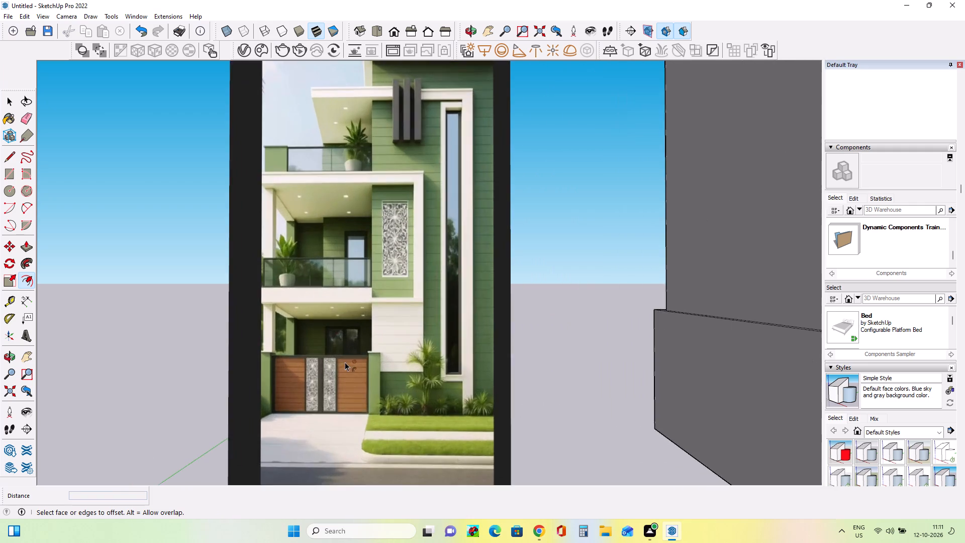
pyautogui.scroll(9, 345, 362)
pyautogui.scroll(-5, 352, 361)
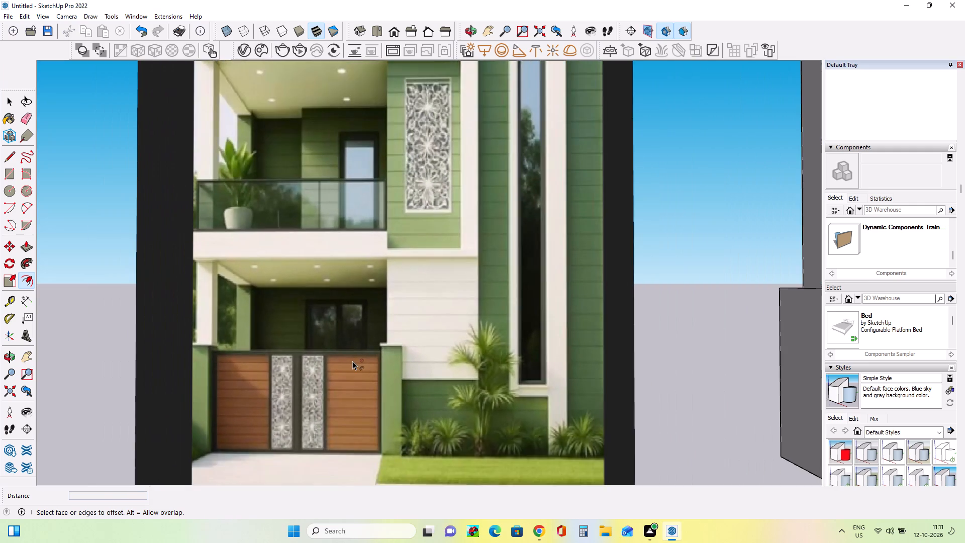
pyautogui.scroll(-17, 352, 361)
pyautogui.scroll(-4, 636, 325)
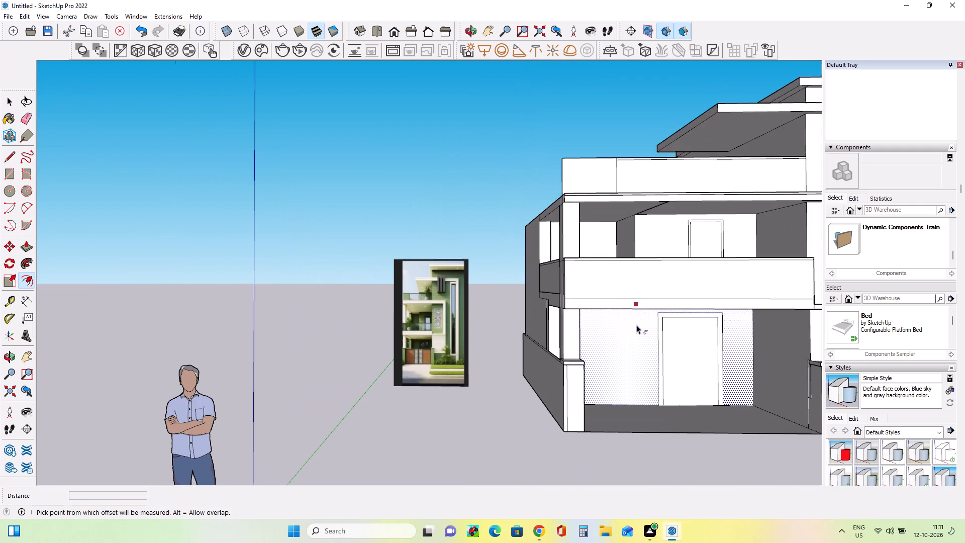
pyautogui.scroll(5, 738, 368)
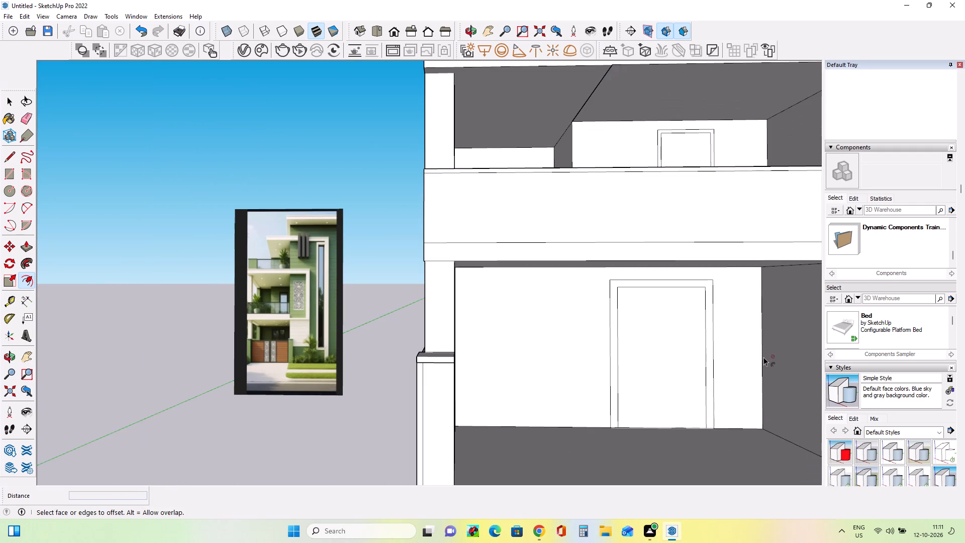
# Undo the last offset and offset the ground-floor door outline outward by about 2 5/16" instead.
pyautogui.hotkey('ctrl', 'z')
pyautogui.click(678, 355)
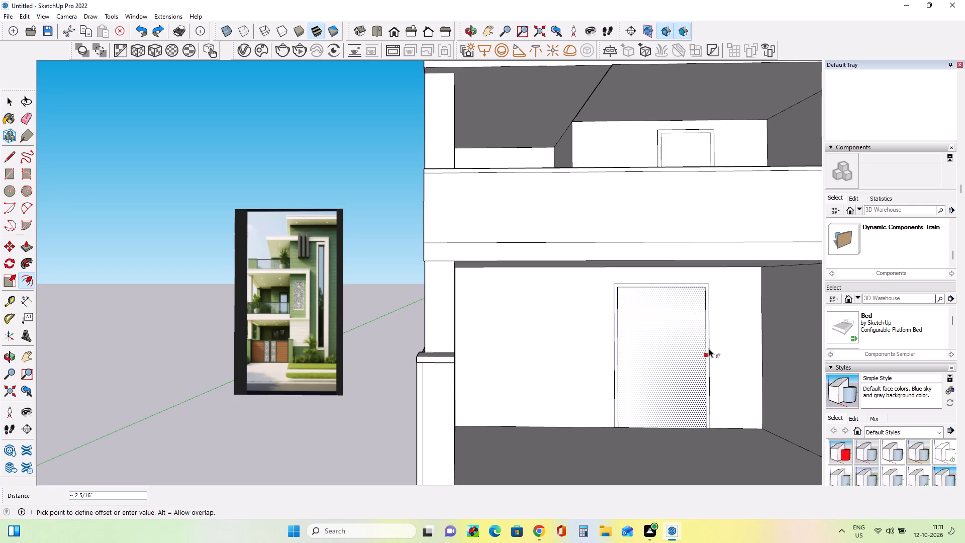
pyautogui.click(709, 348)
# Draw a strip about 7/8" wide and 6' 1 5/8" high at the middle of the ground-floor door, dividing it into two leaves.
pyautogui.click(9, 172)
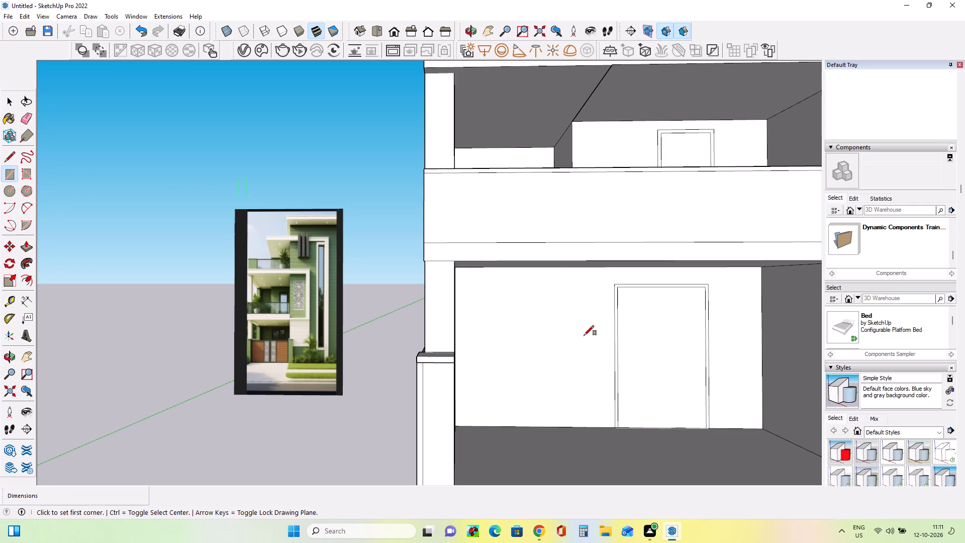
pyautogui.click(664, 427)
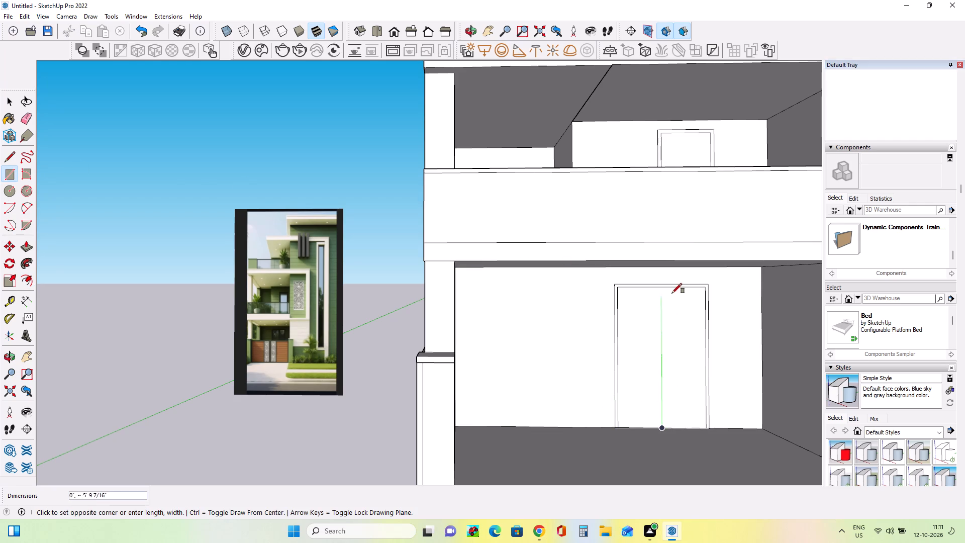
pyautogui.scroll(5, 672, 288)
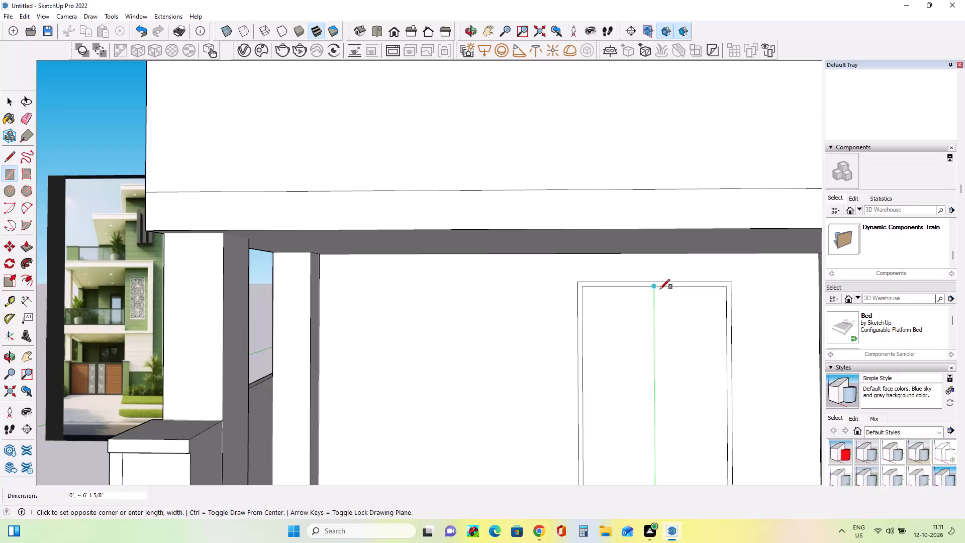
pyautogui.scroll(8, 659, 290)
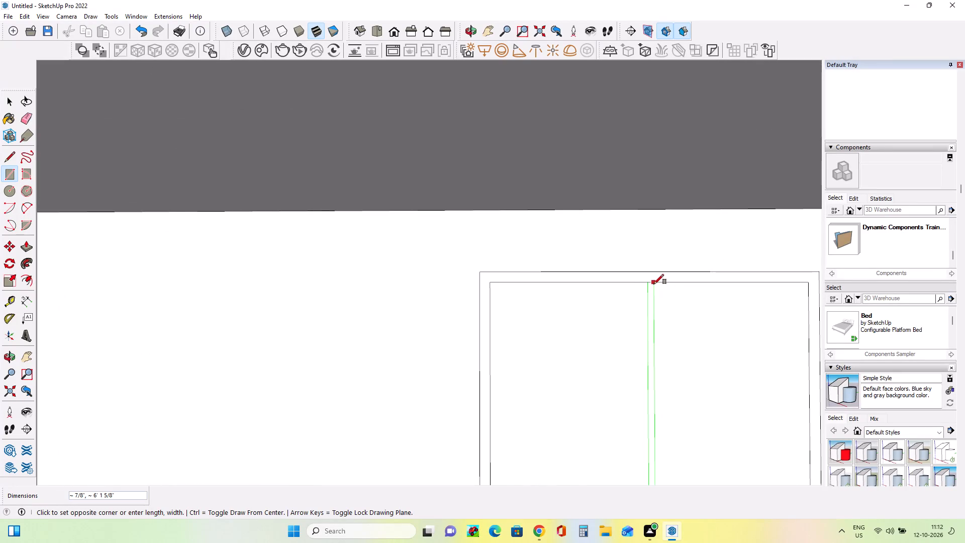
pyautogui.click(654, 284)
# Examine the overall front elevation with both doors in place, from a distance and from different angles.
pyautogui.scroll(-18, 660, 299)
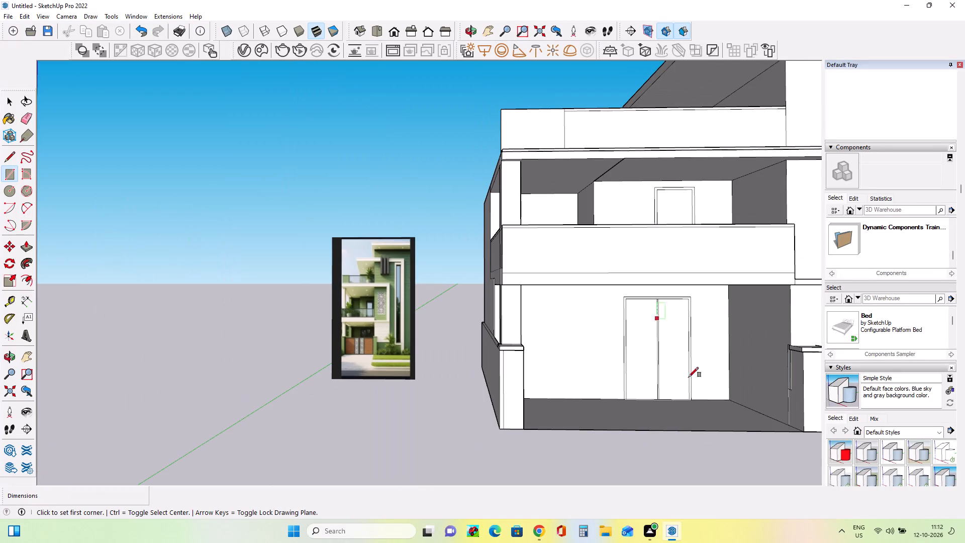
pyautogui.moveTo(720, 400); pyautogui.dragTo(713, 411, button='middle')
pyautogui.moveTo(628, 271); pyautogui.dragTo(617, 311, button='middle')
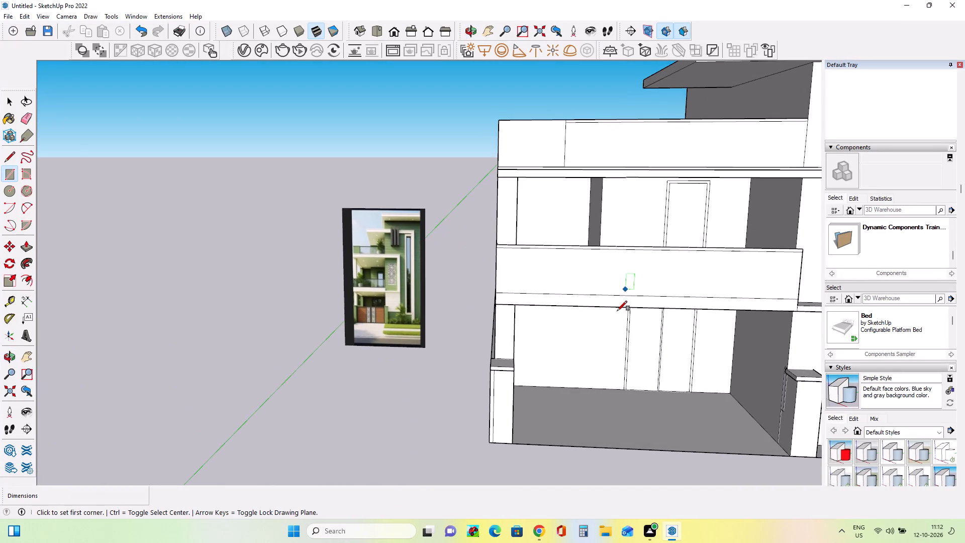
pyautogui.scroll(-12, 574, 276)
pyautogui.moveTo(779, 306); pyautogui.dragTo(735, 290, button='middle')
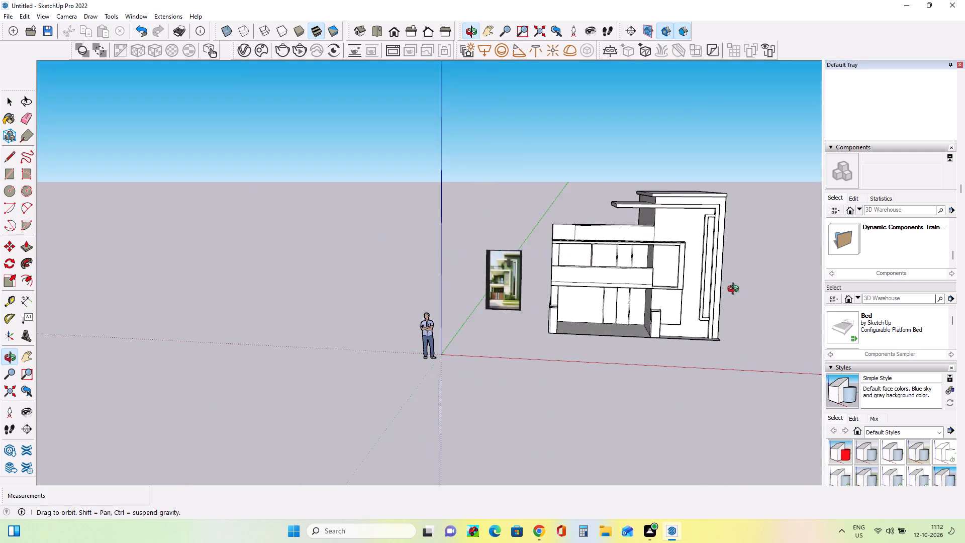
pyautogui.moveTo(735, 290); pyautogui.dragTo(726, 287, button='middle')
pyautogui.scroll(4, 693, 196)
pyautogui.moveTo(745, 205); pyautogui.dragTo(774, 195, button='middle')
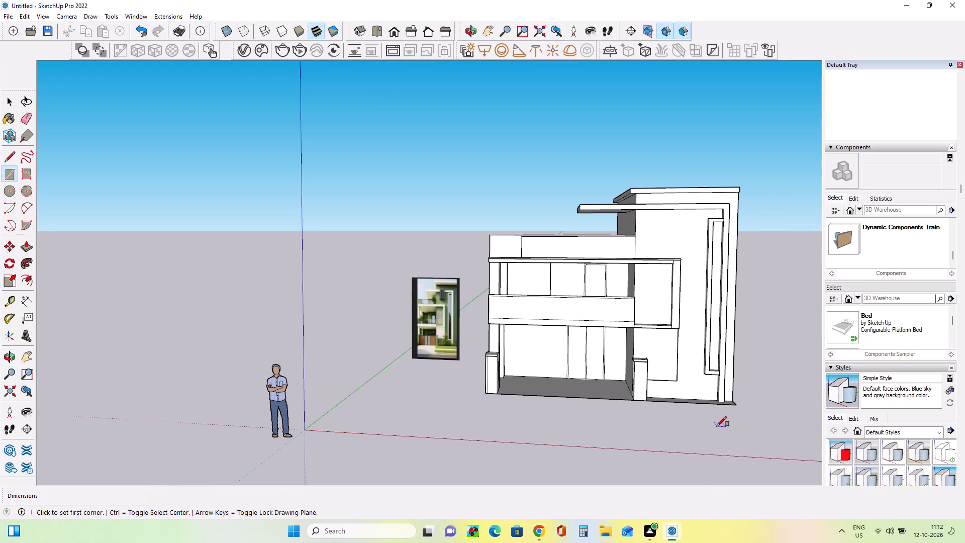
# Examine the gate, driveway and planting area in the reference image and compare it with the modelled front elevation.
pyautogui.scroll(4, 425, 445)
pyautogui.scroll(10, 434, 368)
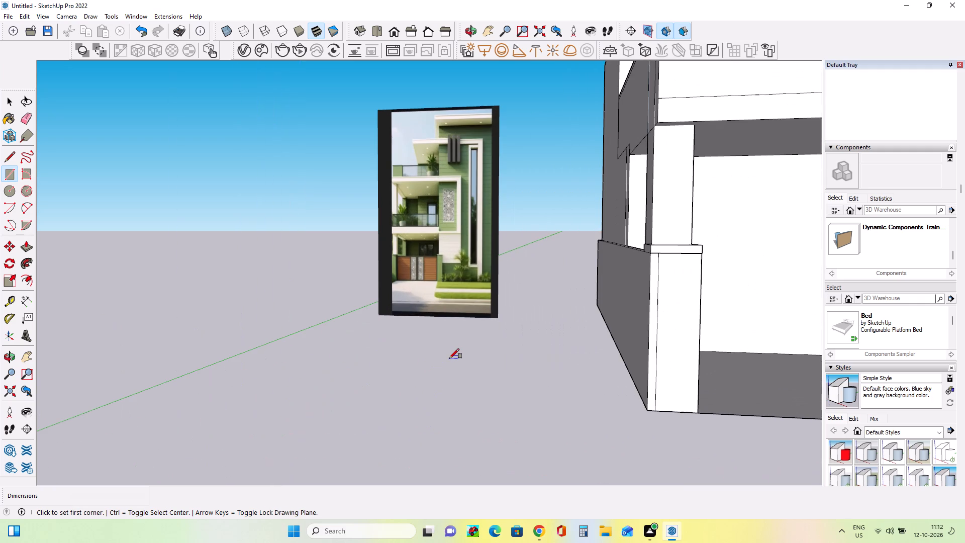
pyautogui.scroll(1, 449, 358)
pyautogui.scroll(-12, 449, 353)
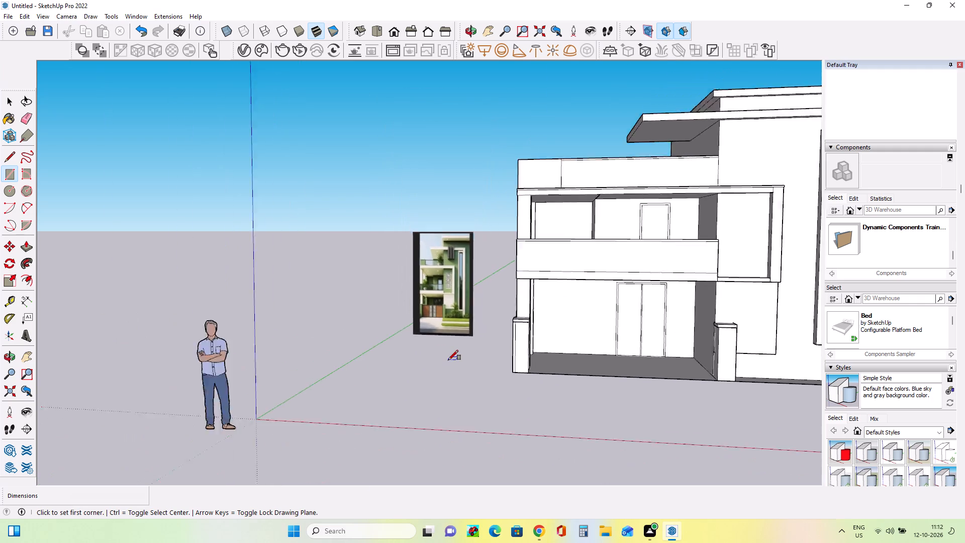
pyautogui.scroll(-5, 448, 360)
pyautogui.moveTo(691, 420); pyautogui.dragTo(706, 461, button='middle')
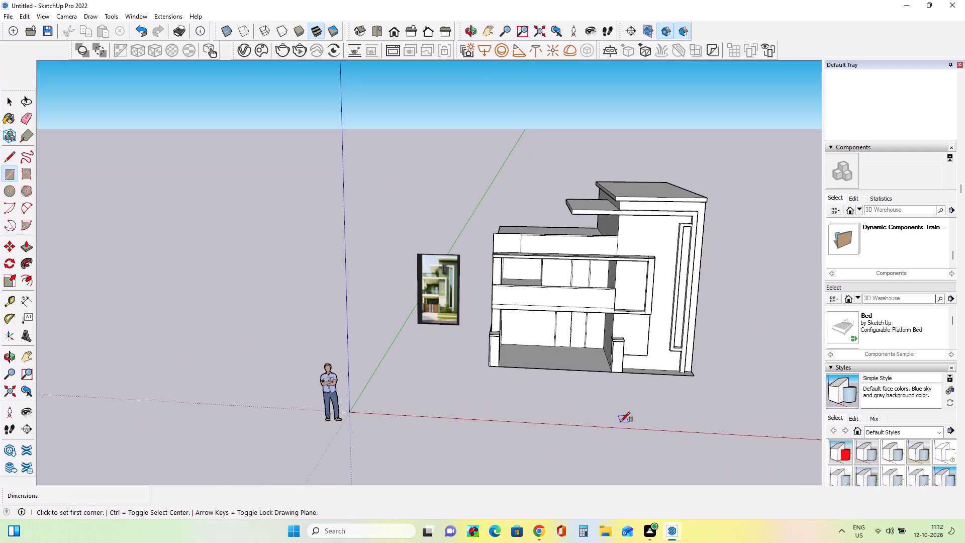
pyautogui.scroll(3, 620, 422)
pyautogui.scroll(10, 406, 316)
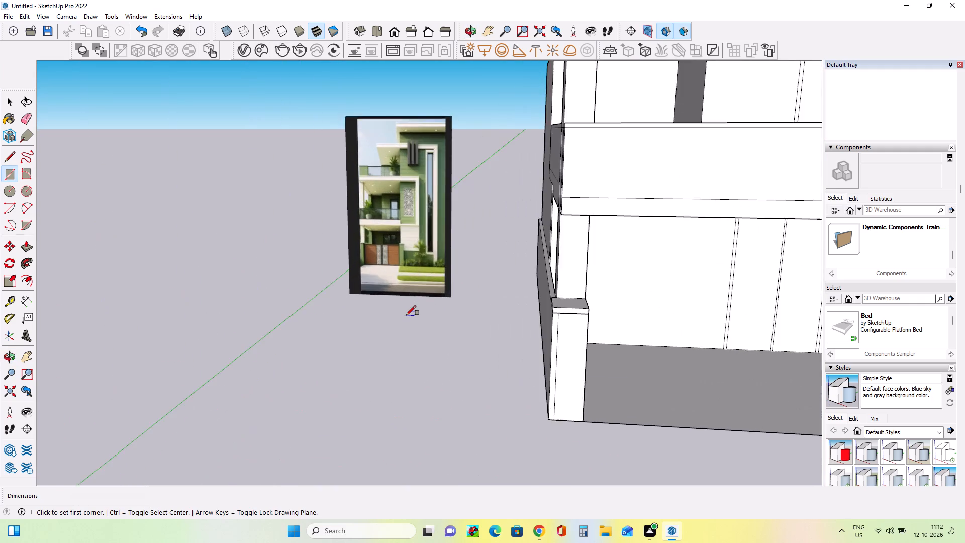
pyautogui.scroll(10, 406, 315)
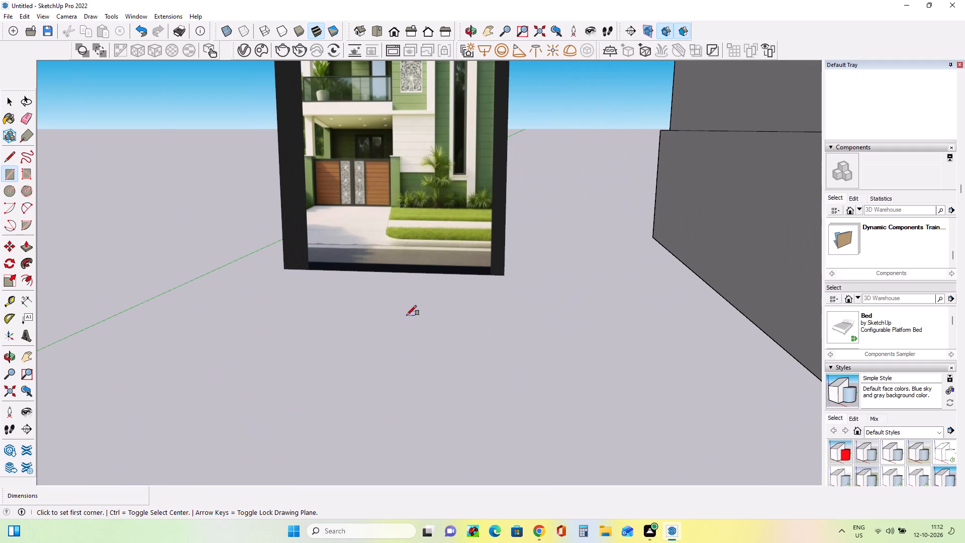
pyautogui.scroll(-3, 407, 315)
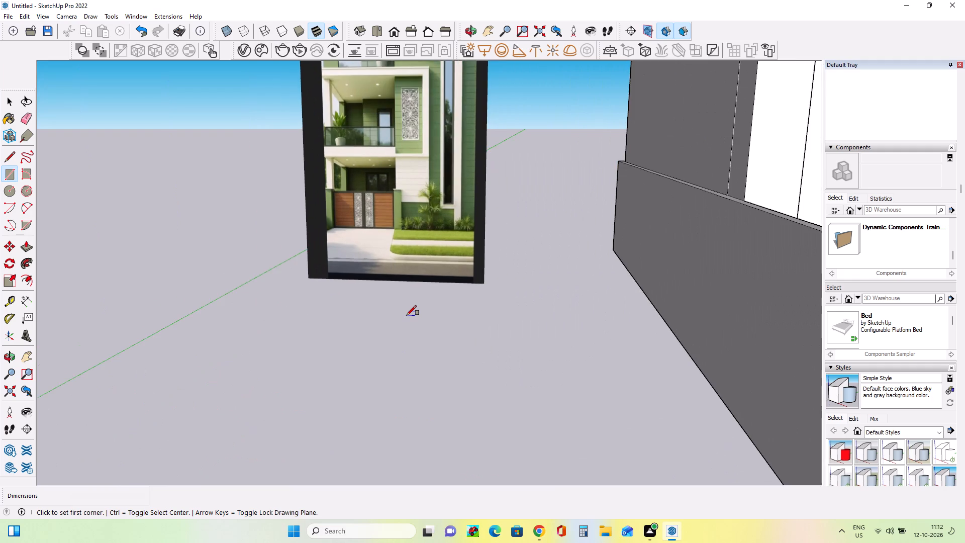
pyautogui.scroll(-16, 407, 315)
pyautogui.scroll(-5, 407, 315)
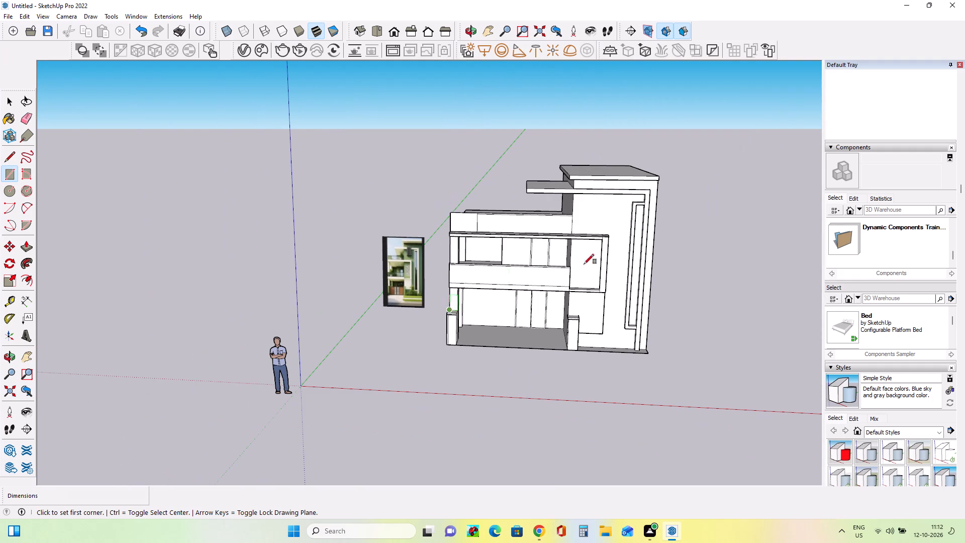
pyautogui.moveTo(646, 215); pyautogui.dragTo(653, 195, button='middle')
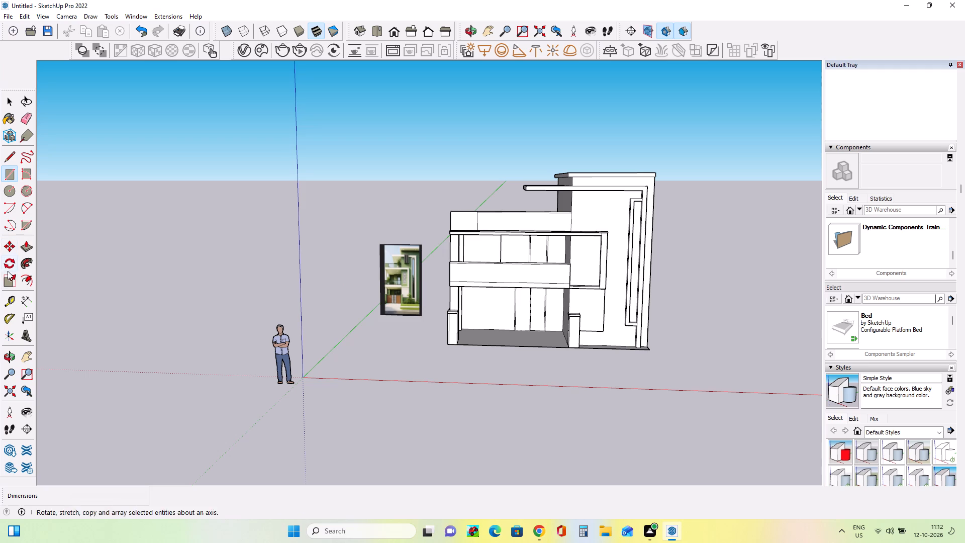
pyautogui.click(31, 355)
pyautogui.moveTo(430, 293); pyautogui.dragTo(383, 325)
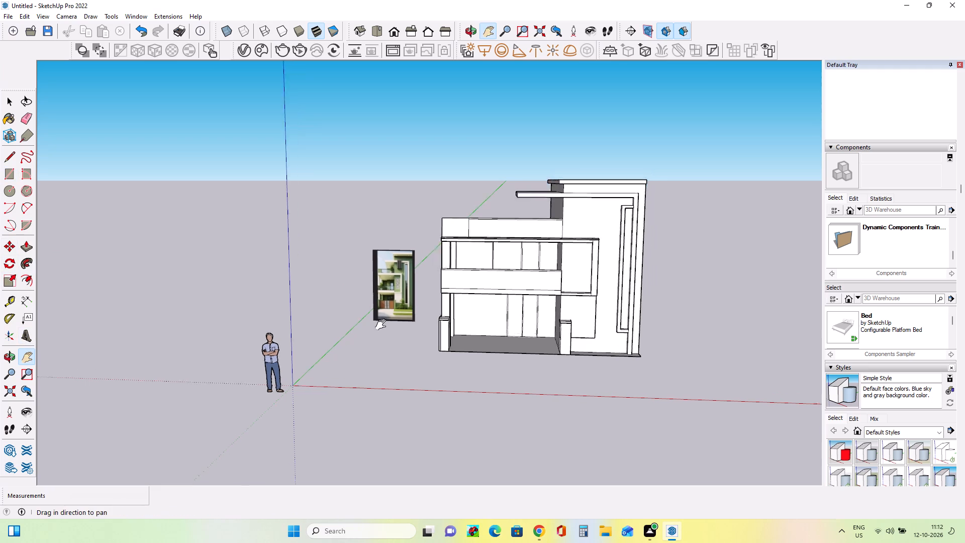
pyautogui.moveTo(383, 325); pyautogui.dragTo(328, 361)
pyautogui.moveTo(474, 364); pyautogui.dragTo(483, 331)
pyautogui.scroll(4, 467, 336)
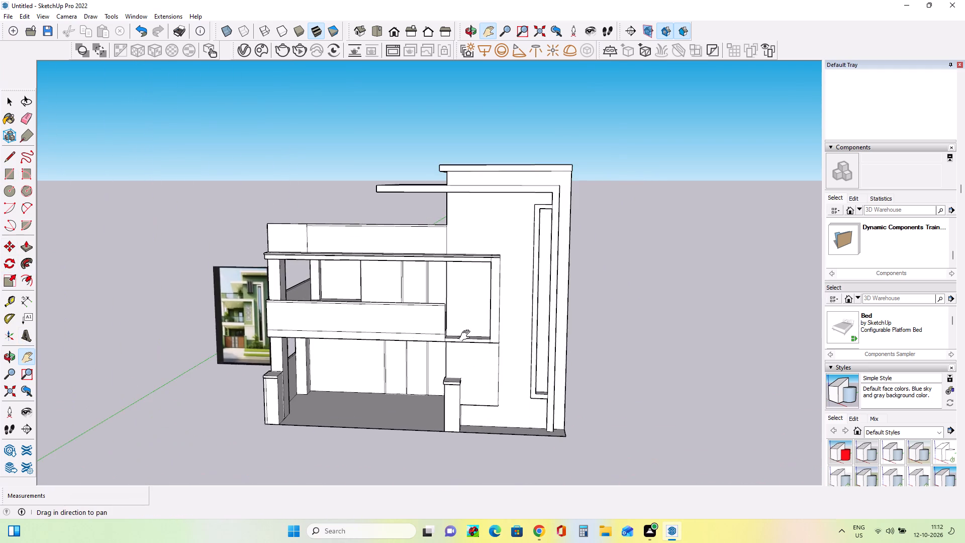
# Move the reference image about 41' 8 13/16" along the red axis to the tower side of the house.
pyautogui.scroll(3, 467, 336)
pyautogui.moveTo(471, 336); pyautogui.dragTo(510, 320, button='middle')
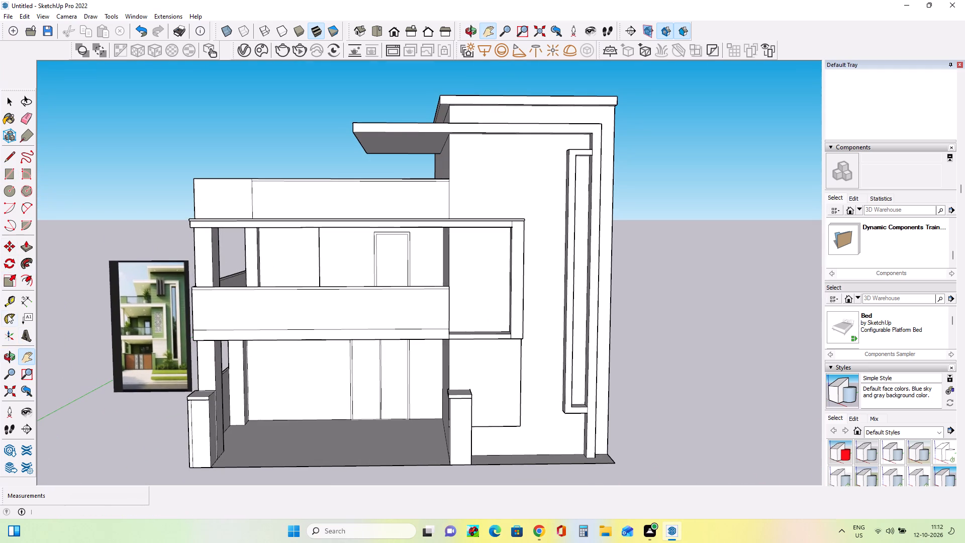
pyautogui.click(8, 248)
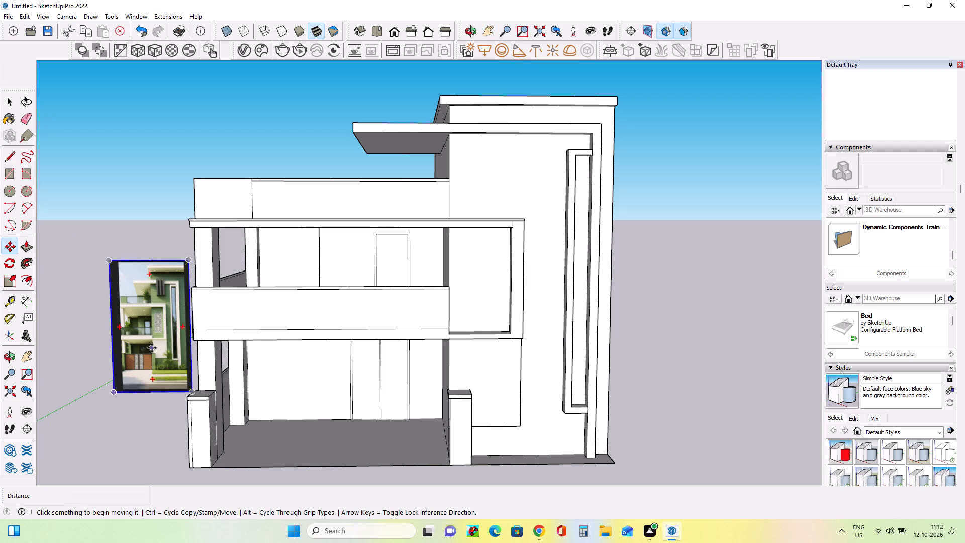
pyautogui.click(152, 348)
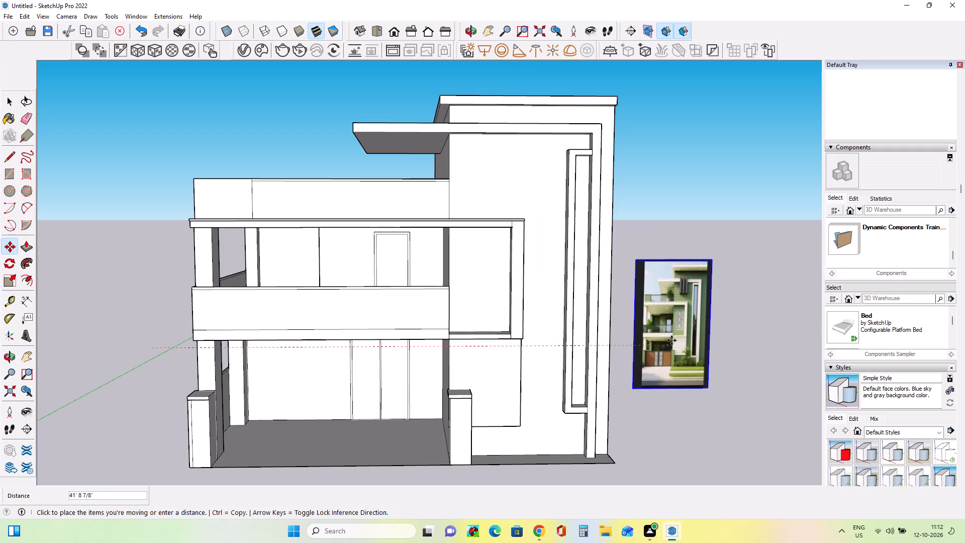
pyautogui.click(671, 340)
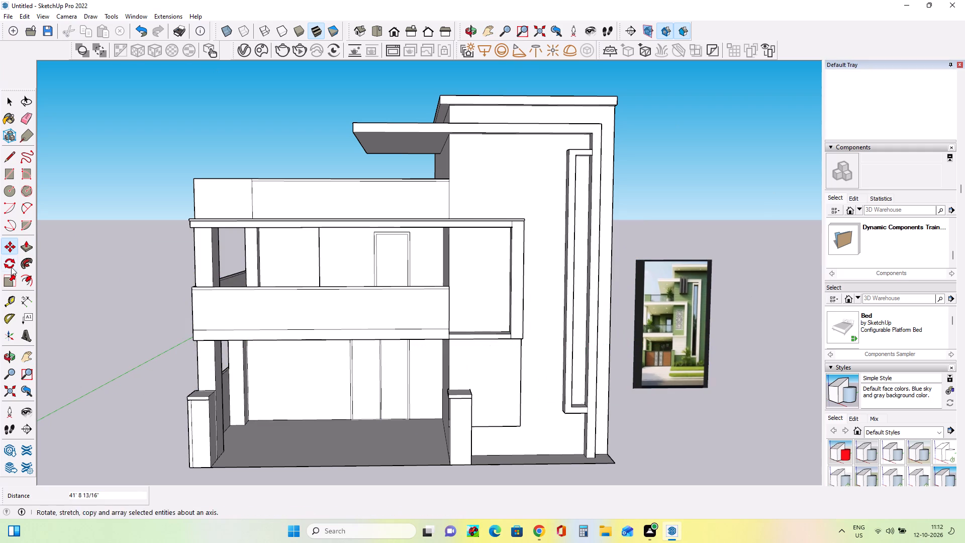
# Enlarge the reference image, scaling its height by about 1.62 and 1.10 and its width by about 2.22 and 1.21.
pyautogui.click(11, 277)
pyautogui.click(670, 262)
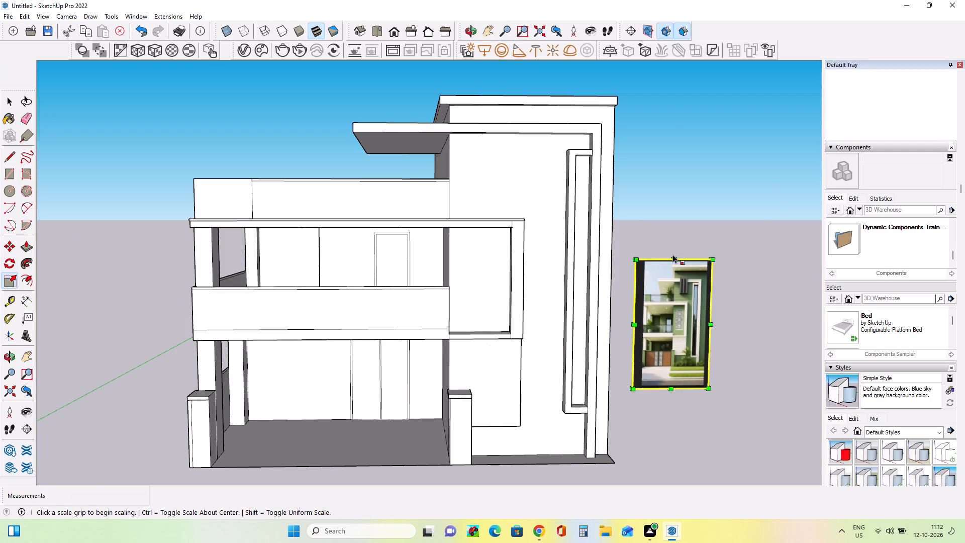
pyautogui.click(674, 258)
pyautogui.click(655, 151)
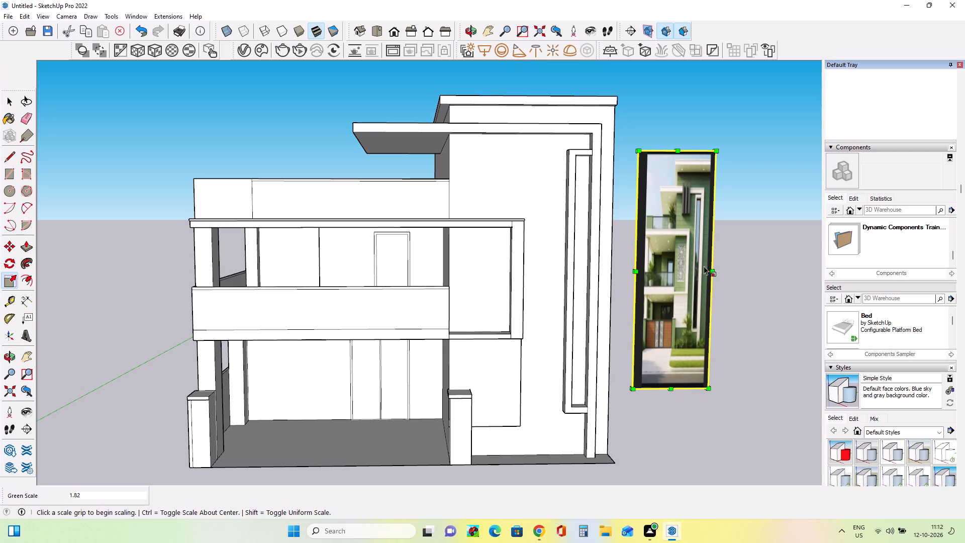
pyautogui.click(713, 272)
pyautogui.click(805, 280)
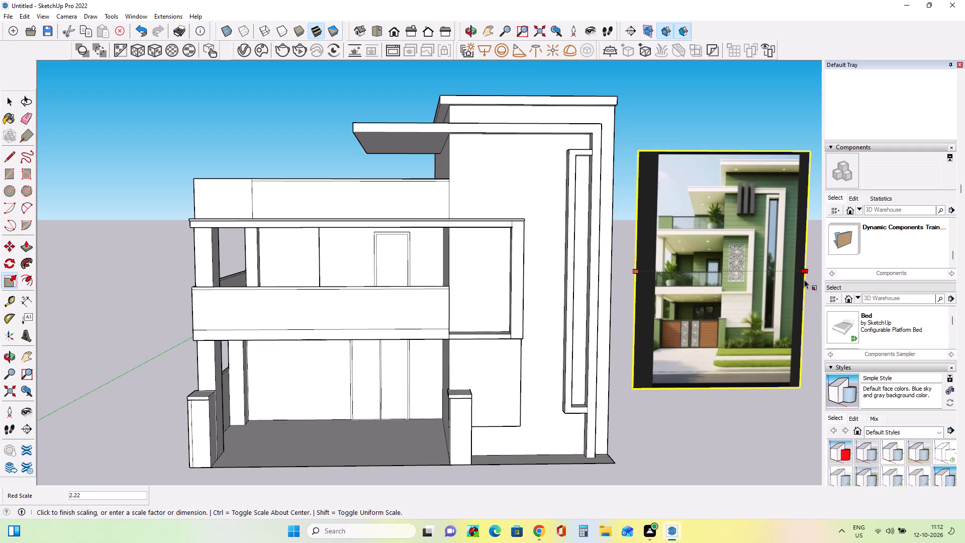
pyautogui.scroll(-3, 646, 299)
pyautogui.scroll(1, 752, 310)
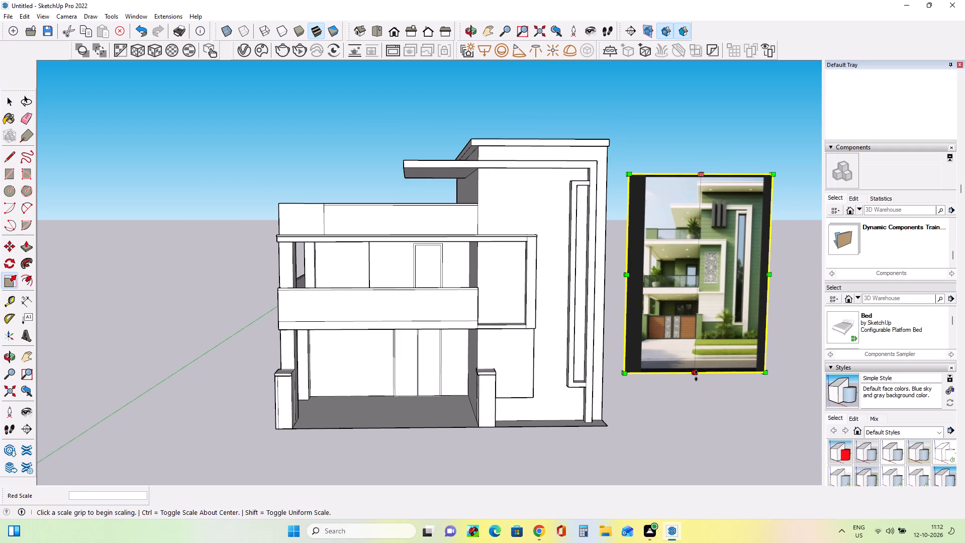
pyautogui.click(696, 376)
pyautogui.click(696, 392)
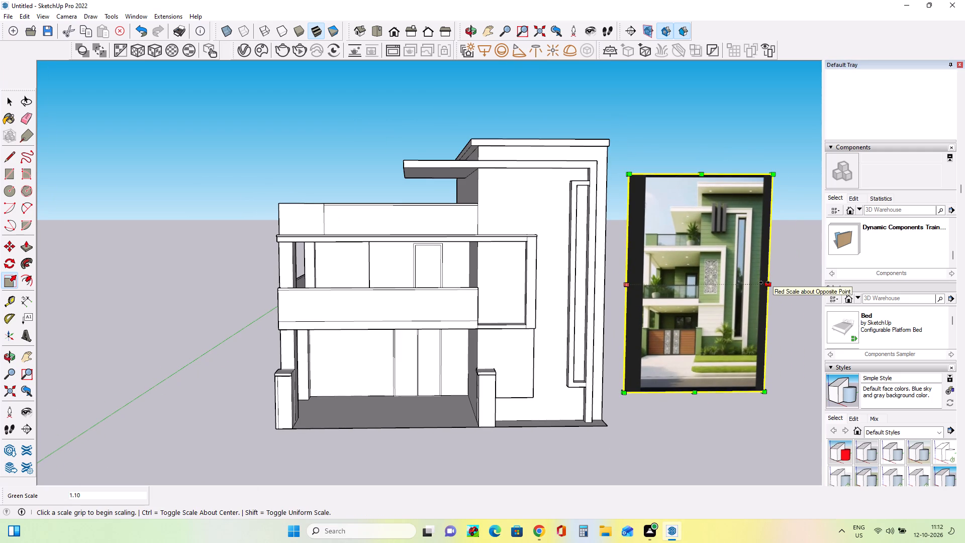
pyautogui.click(764, 283)
pyautogui.click(798, 280)
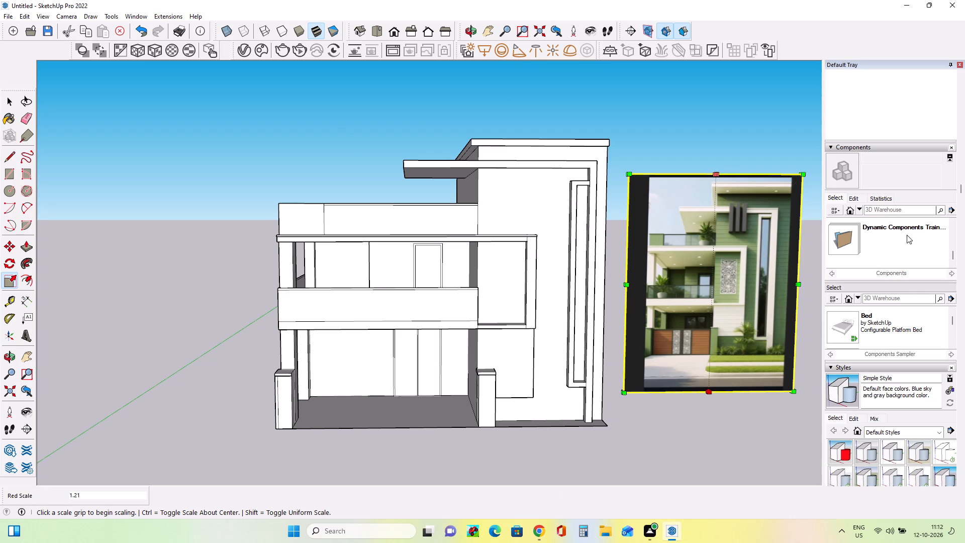
# Paint the tower's front wall and the first-floor wall section inside the projecting frame with Cladding Siding White.
pyautogui.scroll(4, 892, 151)
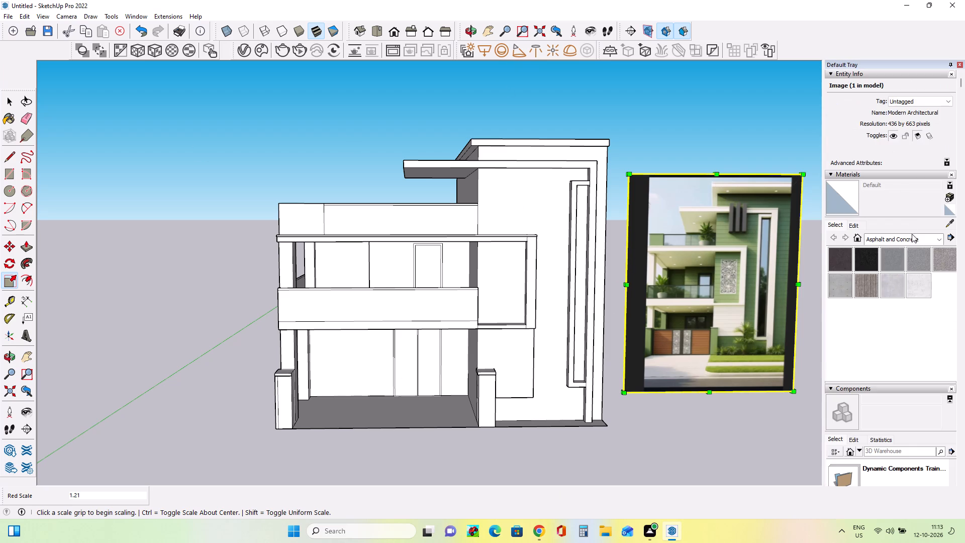
pyautogui.click(915, 243)
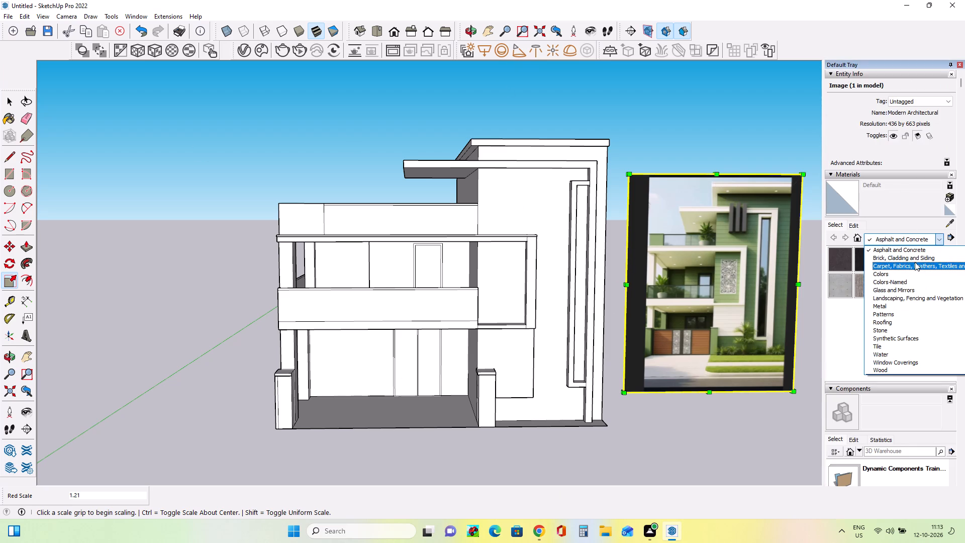
pyautogui.click(914, 257)
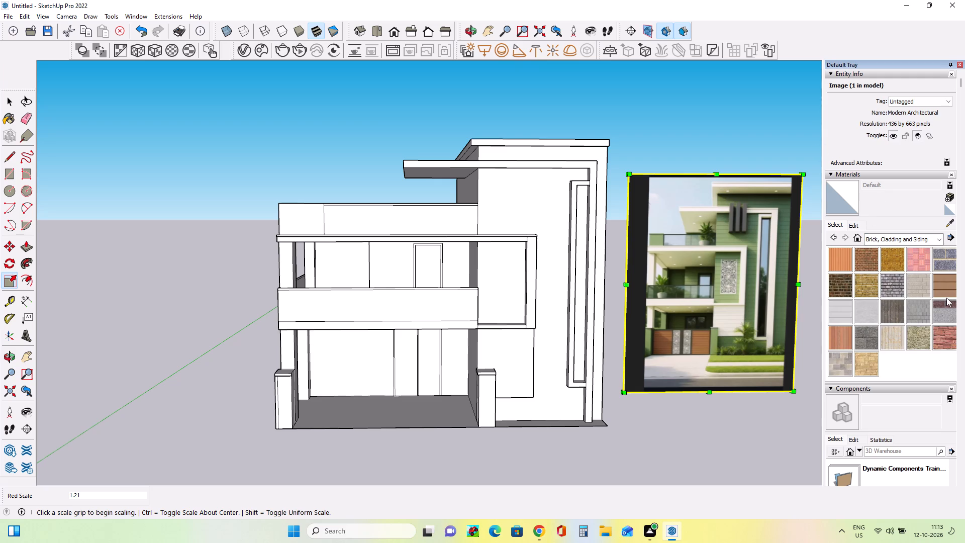
pyautogui.click(946, 292)
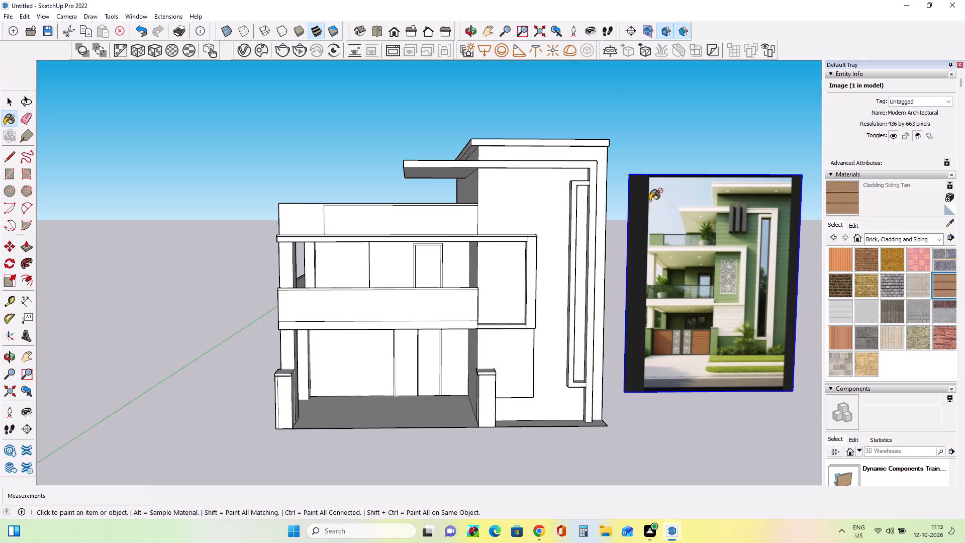
pyautogui.click(832, 316)
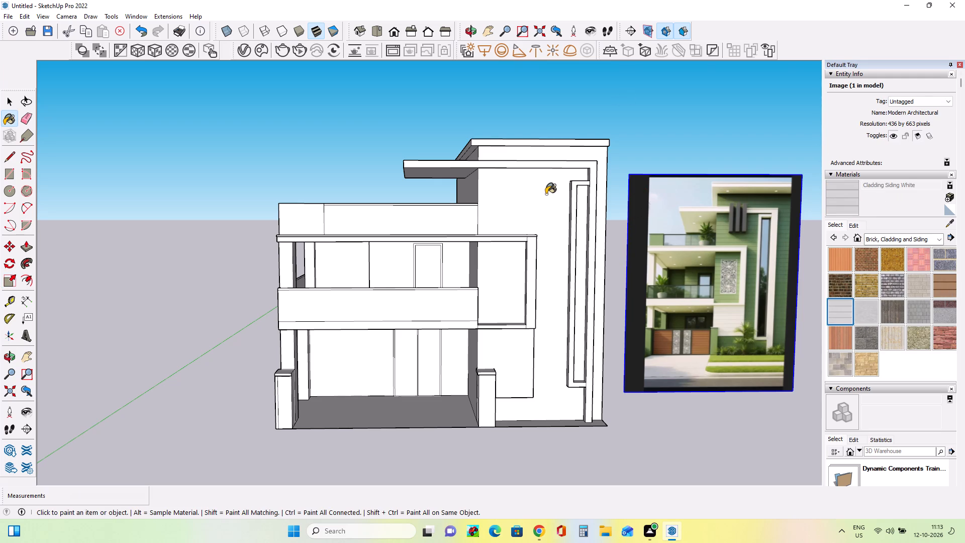
pyautogui.click(546, 194)
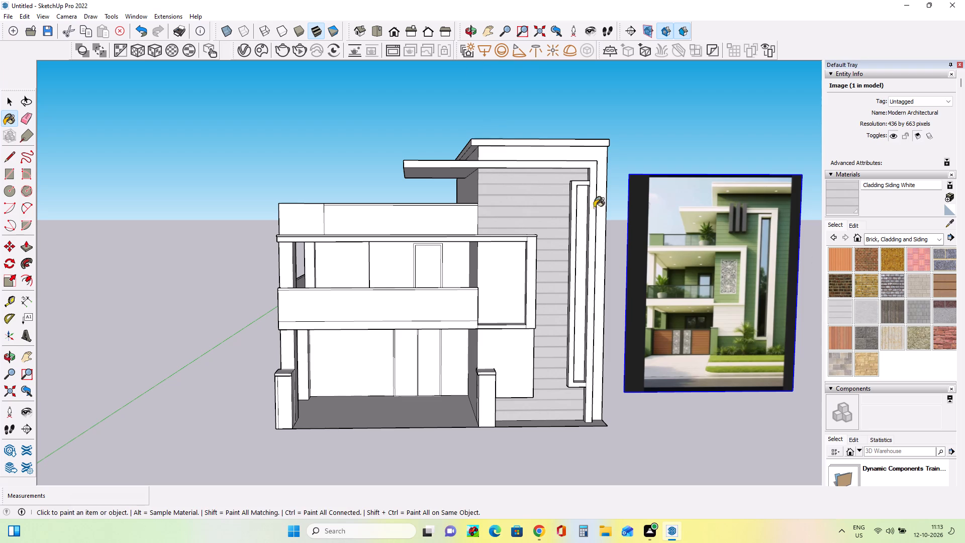
pyautogui.click(496, 288)
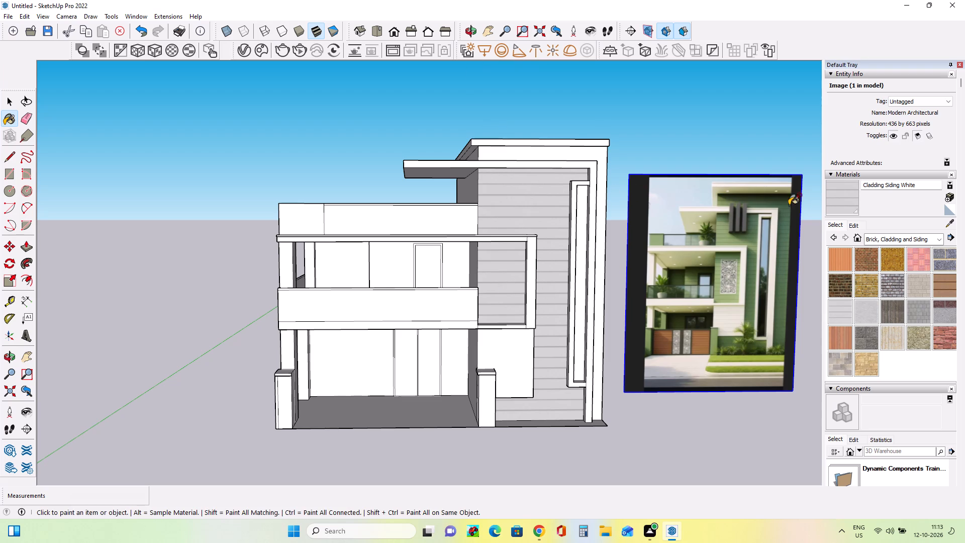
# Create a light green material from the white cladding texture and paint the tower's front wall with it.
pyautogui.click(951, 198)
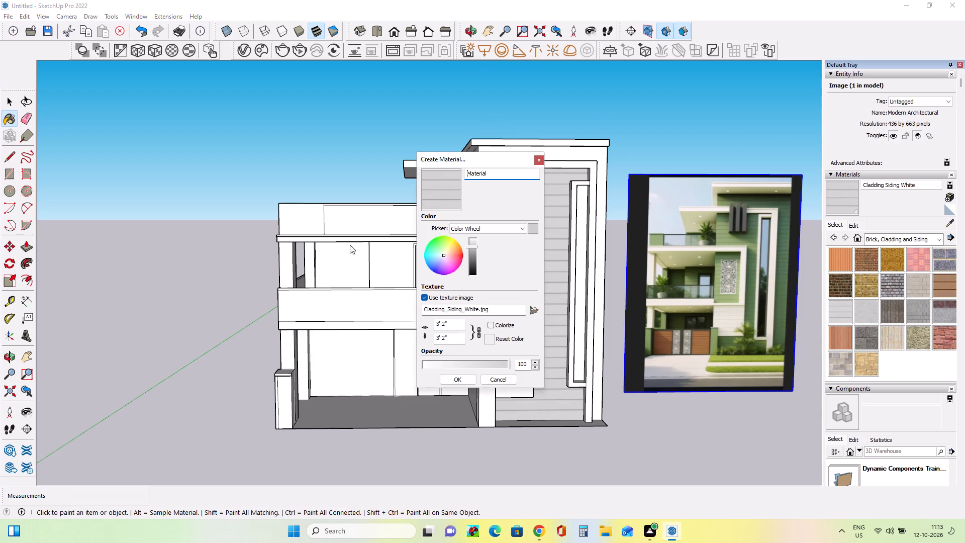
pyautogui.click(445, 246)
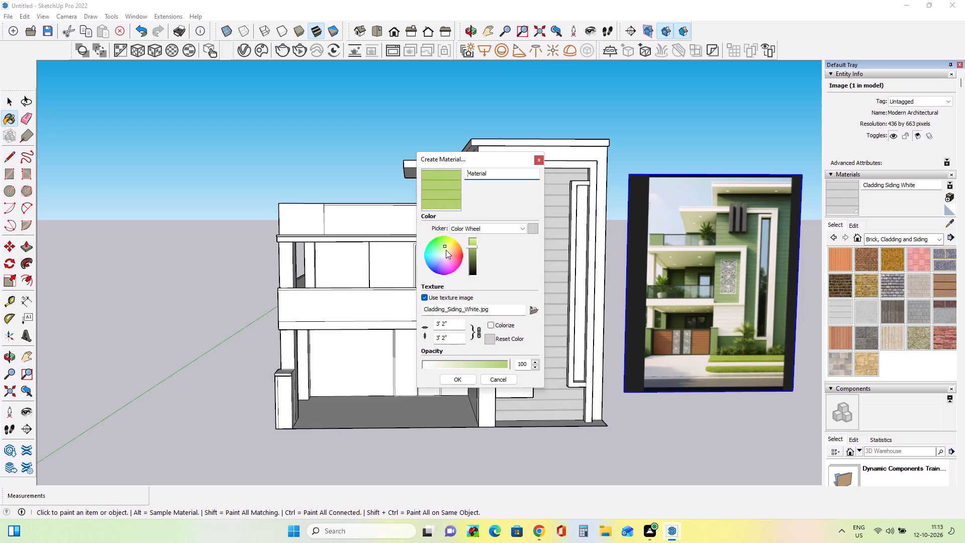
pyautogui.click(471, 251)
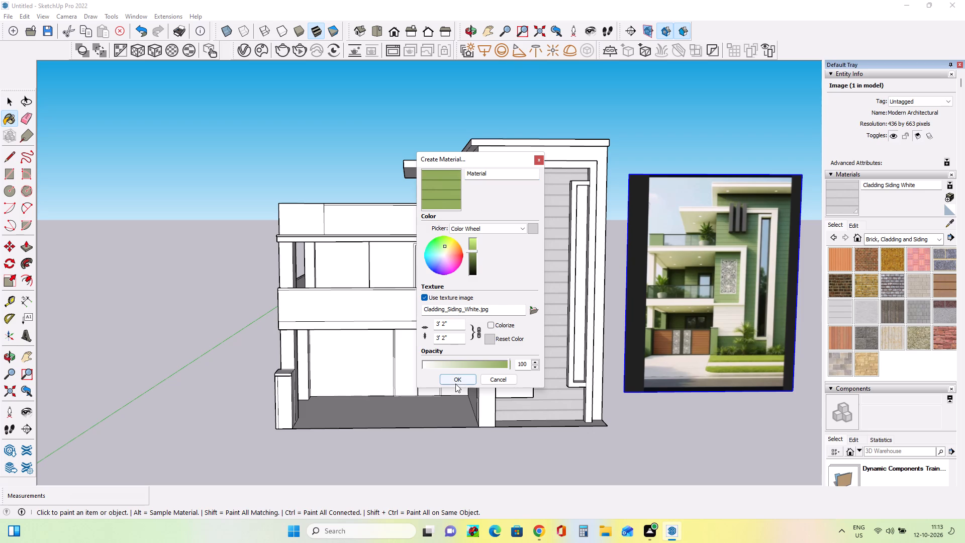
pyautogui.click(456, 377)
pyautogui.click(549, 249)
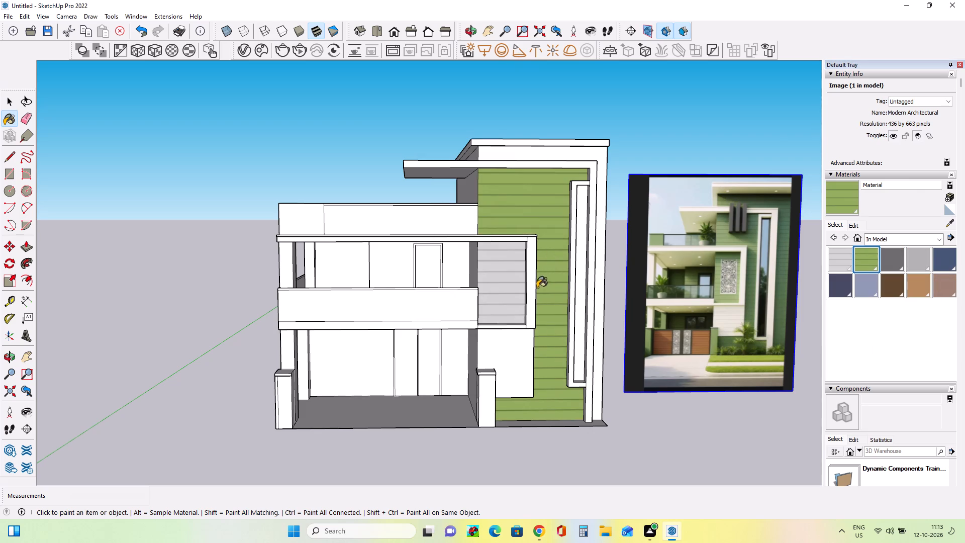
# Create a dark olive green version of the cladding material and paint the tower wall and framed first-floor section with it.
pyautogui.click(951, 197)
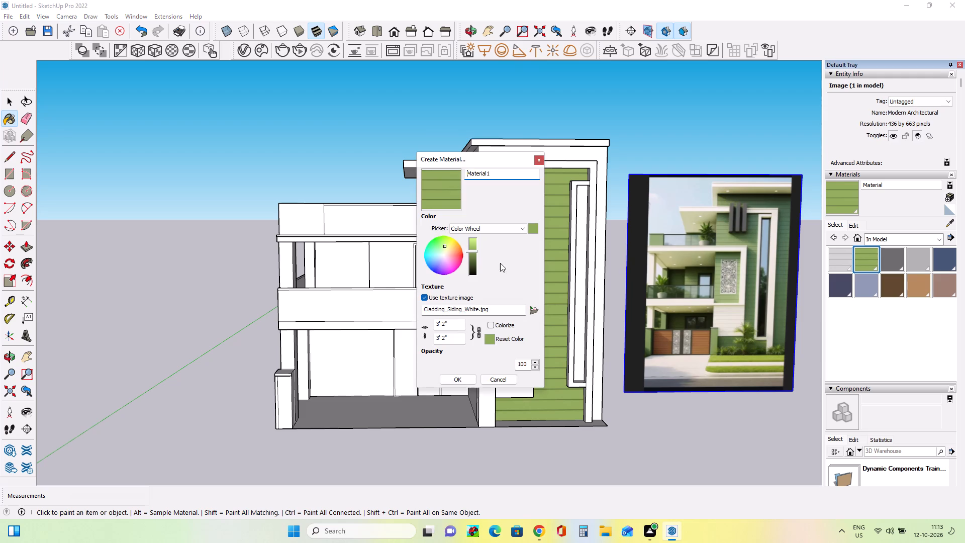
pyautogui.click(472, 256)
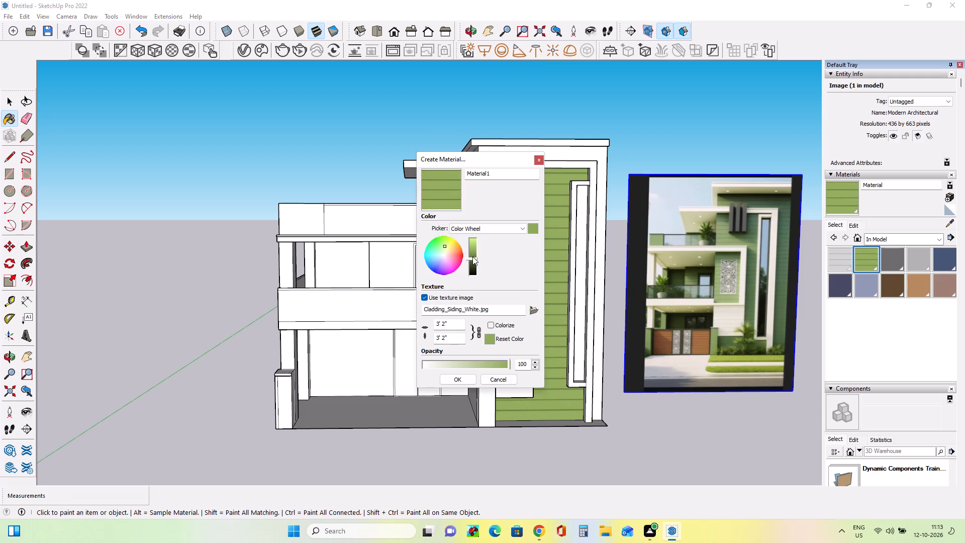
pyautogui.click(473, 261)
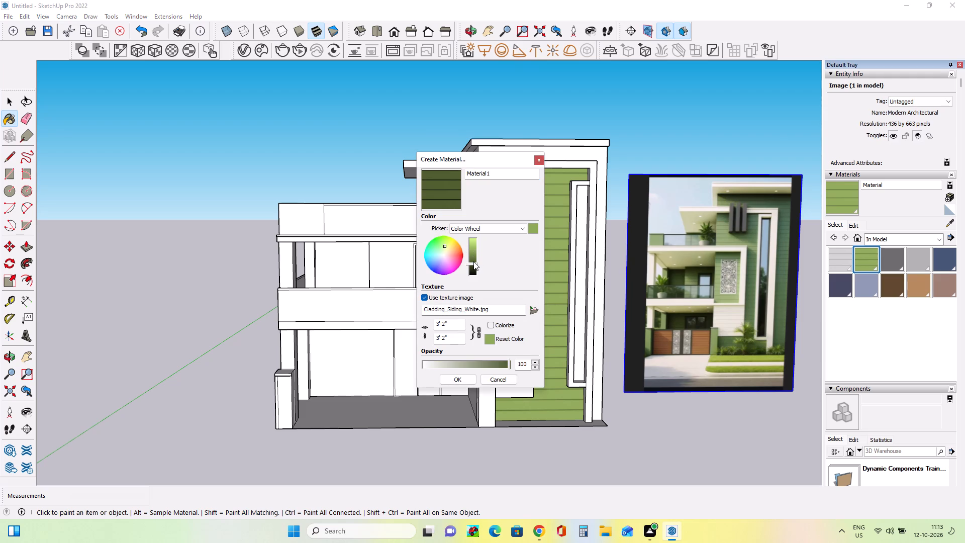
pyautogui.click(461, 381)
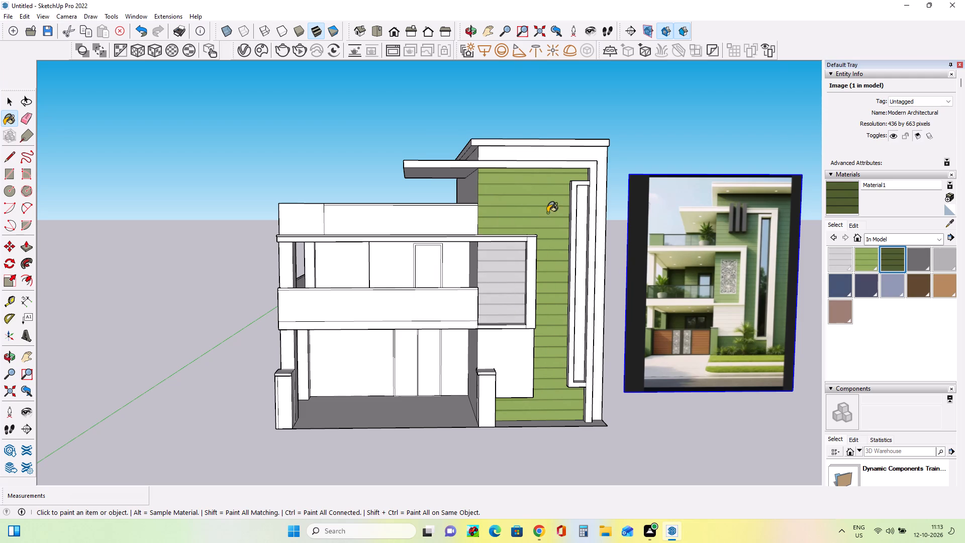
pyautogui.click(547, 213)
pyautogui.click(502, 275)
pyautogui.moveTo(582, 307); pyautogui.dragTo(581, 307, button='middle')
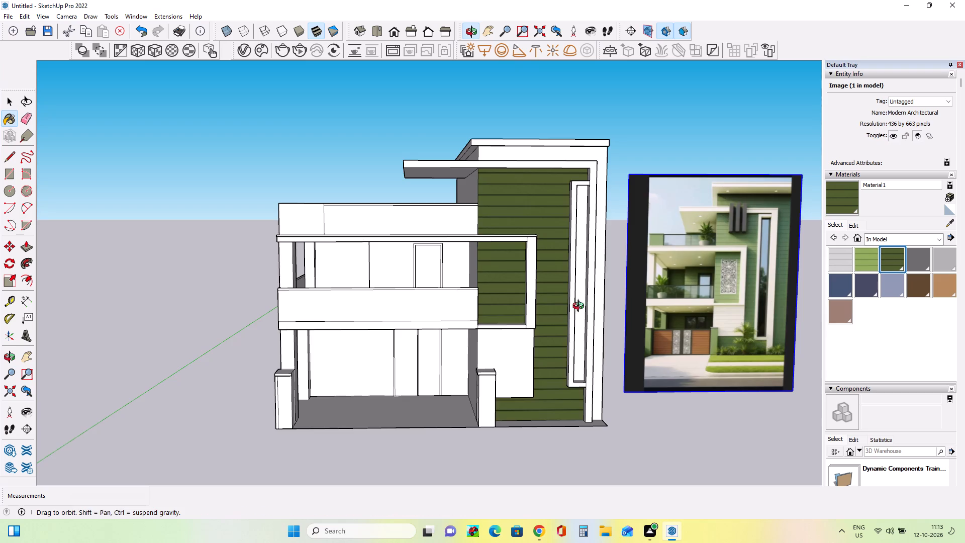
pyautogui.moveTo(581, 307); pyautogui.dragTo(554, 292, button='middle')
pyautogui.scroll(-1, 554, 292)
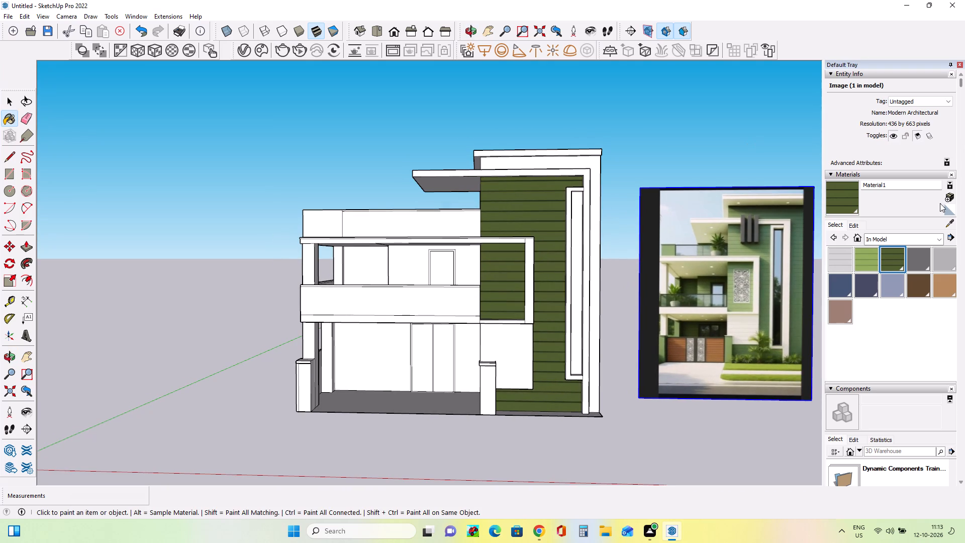
# Create a medium green cladding material closer to the reference image and paint the tower wall and framed first-floor section with it.
pyautogui.click(951, 199)
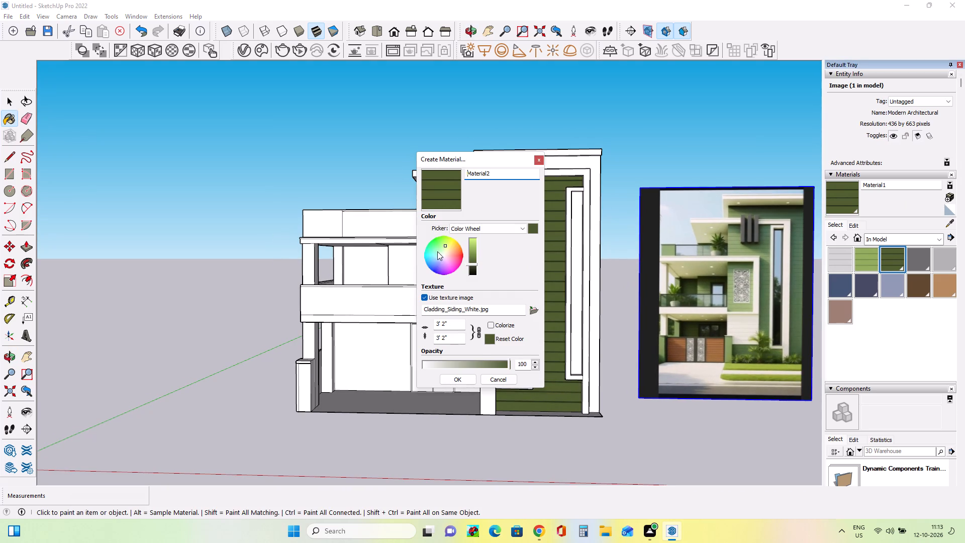
pyautogui.click(444, 248)
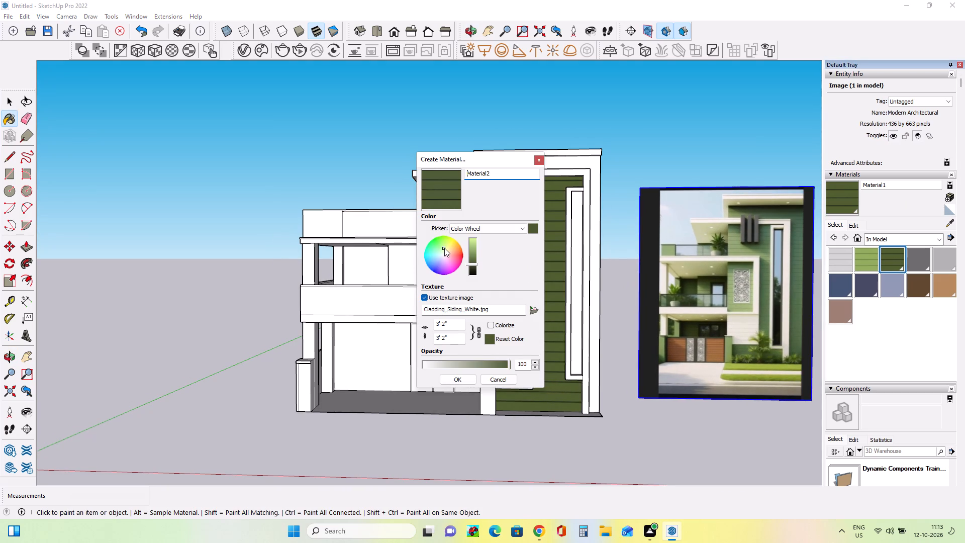
pyautogui.click(445, 244)
pyautogui.click(444, 249)
pyautogui.click(442, 255)
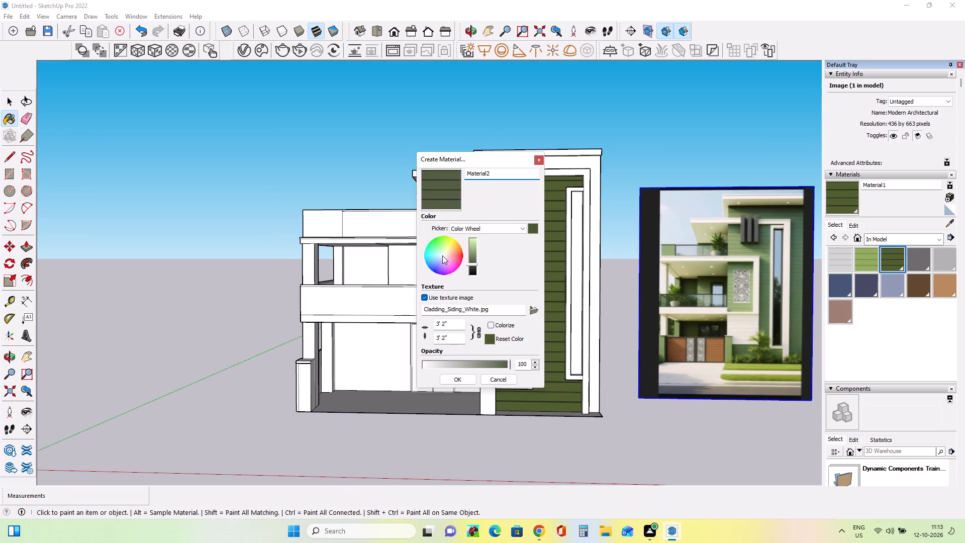
pyautogui.click(443, 249)
pyautogui.click(444, 244)
pyautogui.click(473, 253)
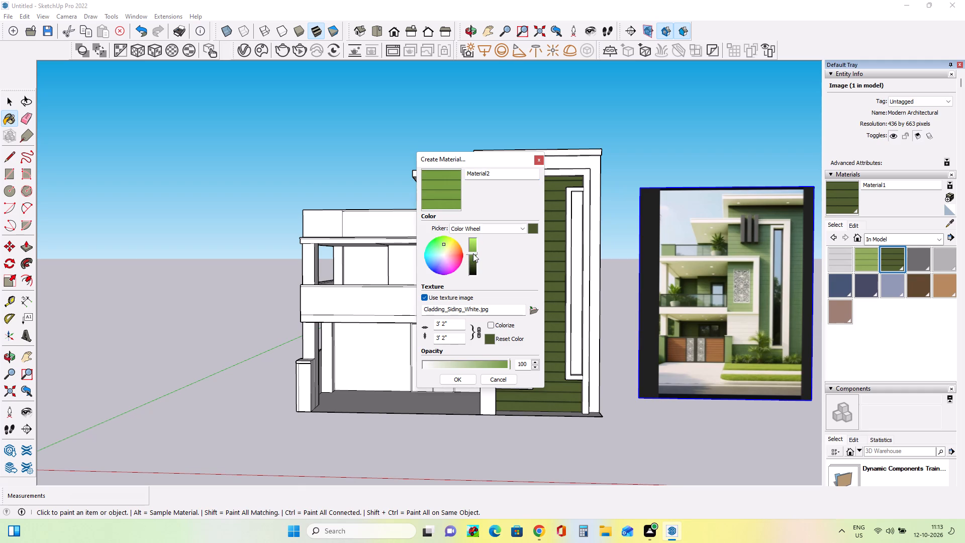
pyautogui.click(475, 256)
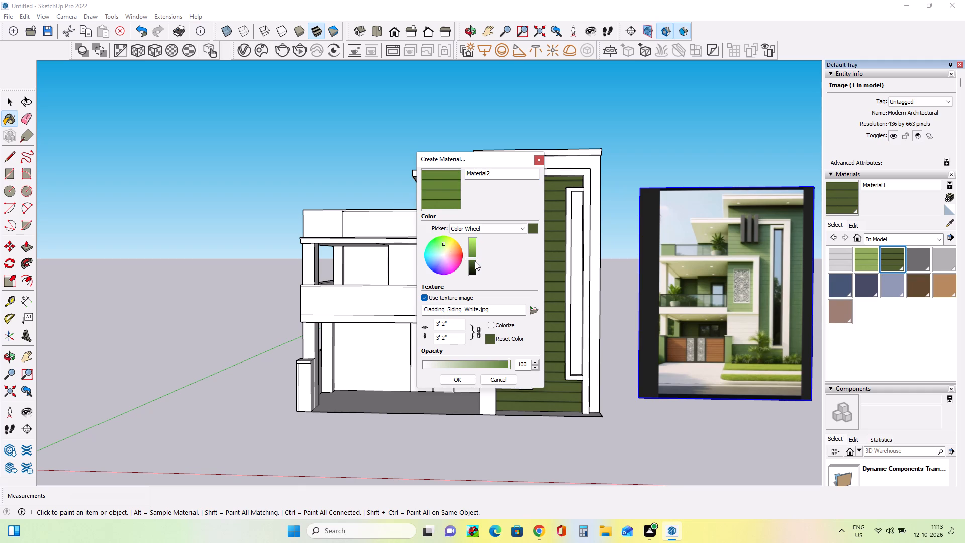
pyautogui.click(462, 379)
pyautogui.click(554, 303)
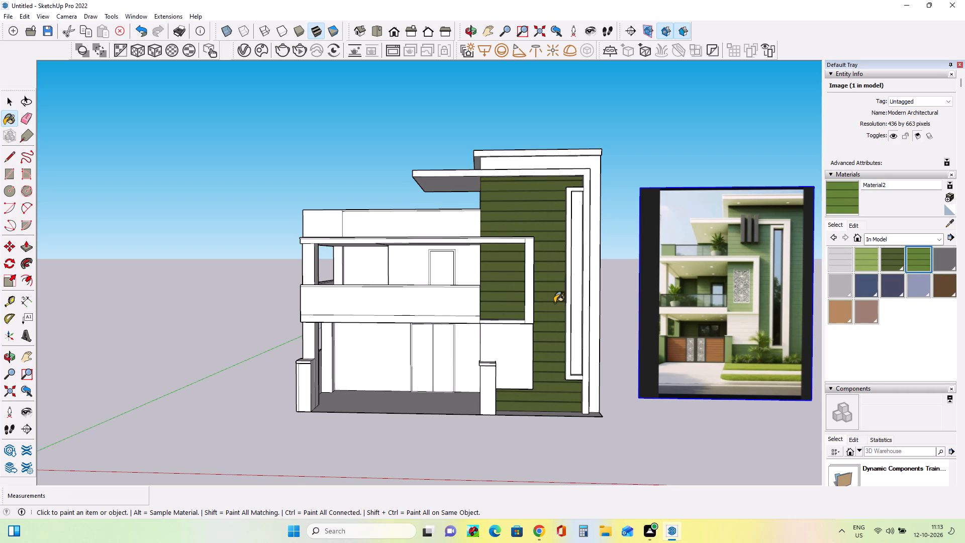
pyautogui.click(501, 303)
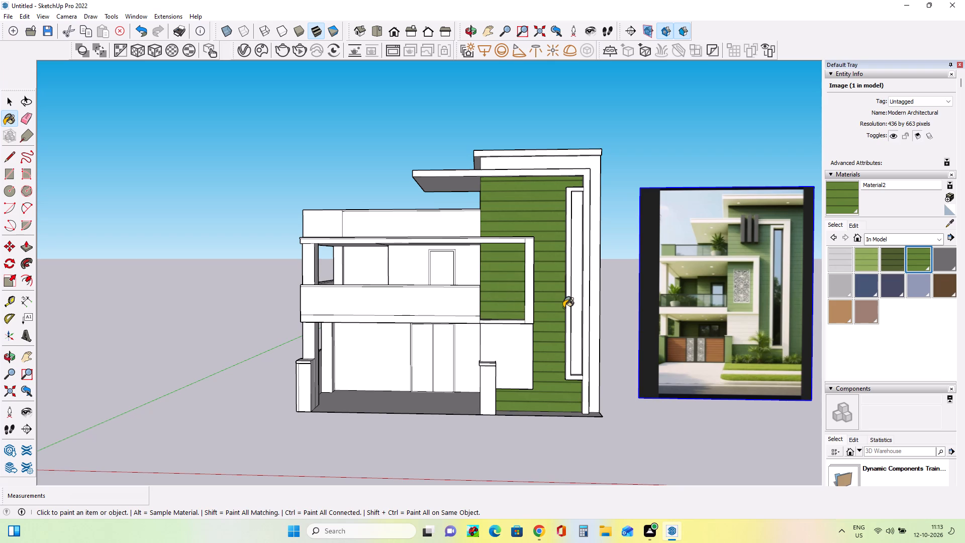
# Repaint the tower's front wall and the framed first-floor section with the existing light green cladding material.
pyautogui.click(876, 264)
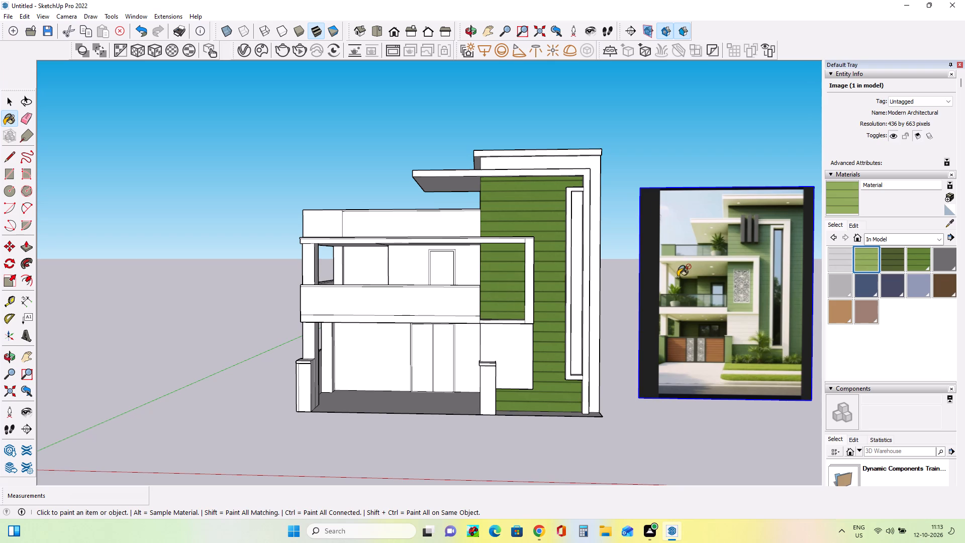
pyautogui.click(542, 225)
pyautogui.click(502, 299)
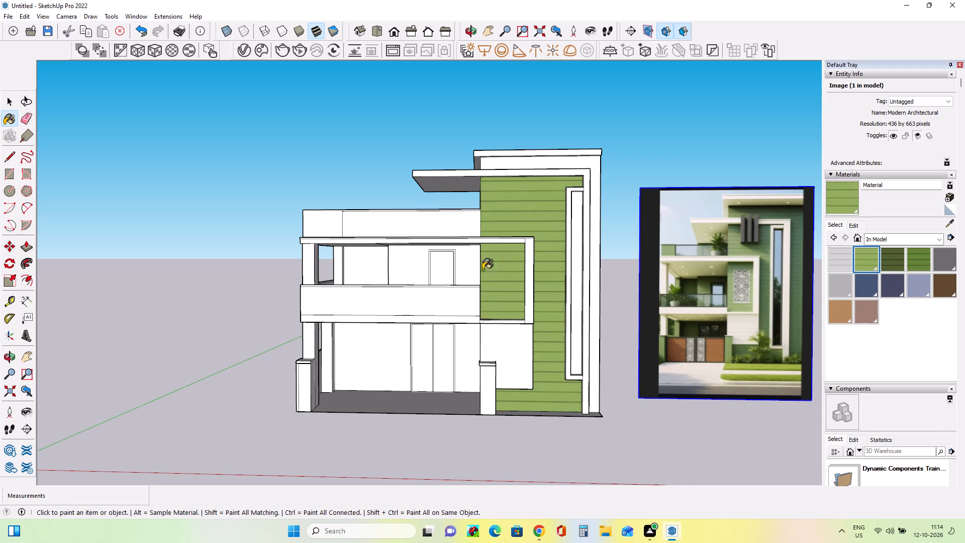
# Create a slightly darker version of the light green cladding material and paint the tower wall and framed first-floor section with it.
pyautogui.click(945, 198)
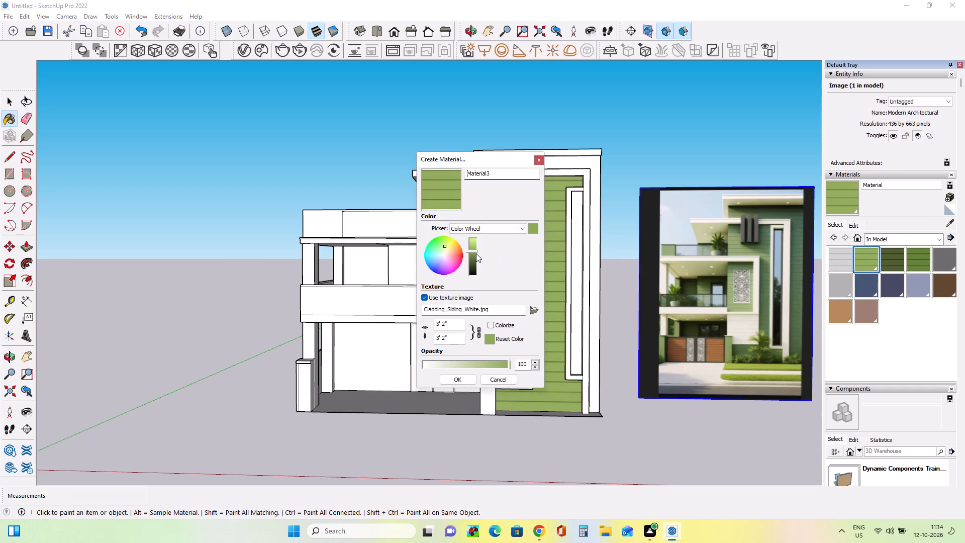
pyautogui.click(476, 253)
pyautogui.click(462, 380)
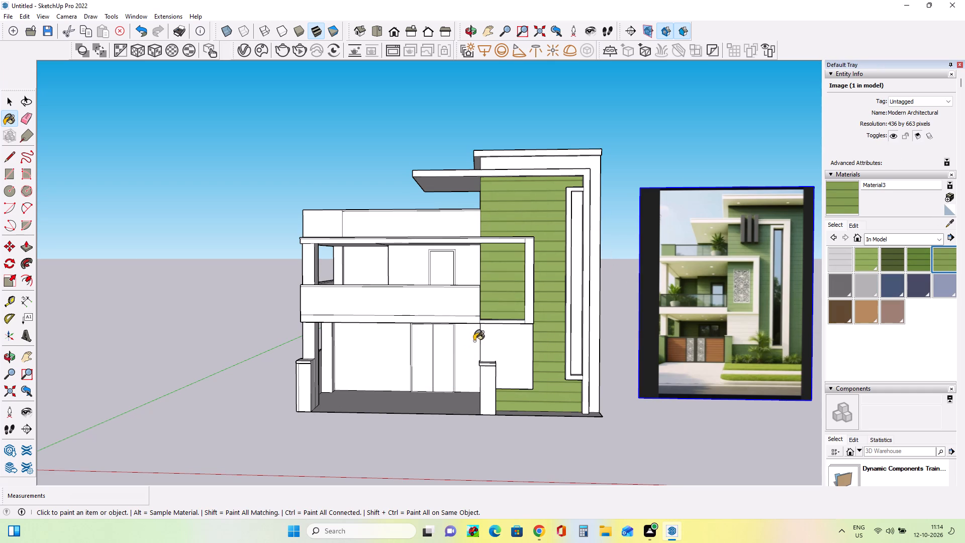
pyautogui.click(515, 284)
pyautogui.click(539, 262)
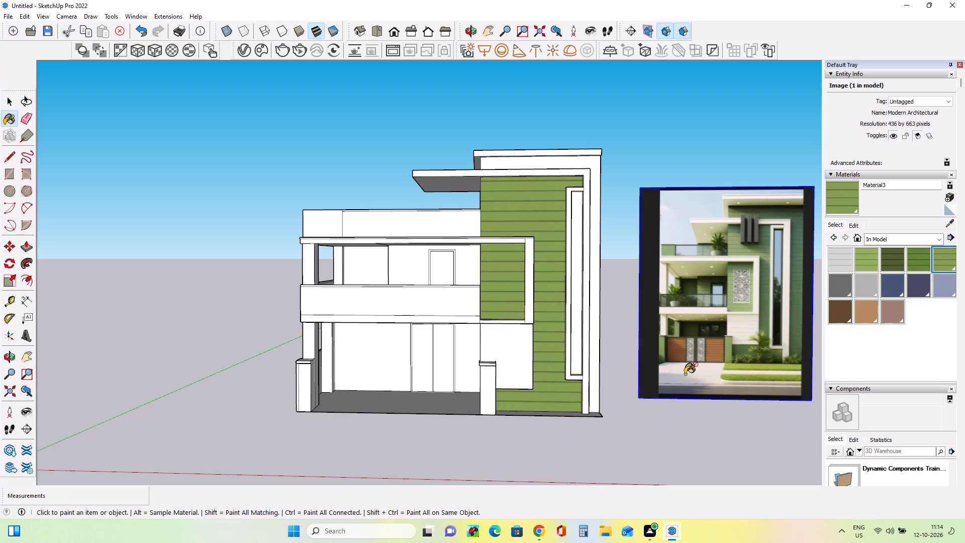
# Following the reference image, paint the recessed first-floor balcony walls and the ground-floor porch's back wall with the same green cladding.
pyautogui.scroll(16, 740, 357)
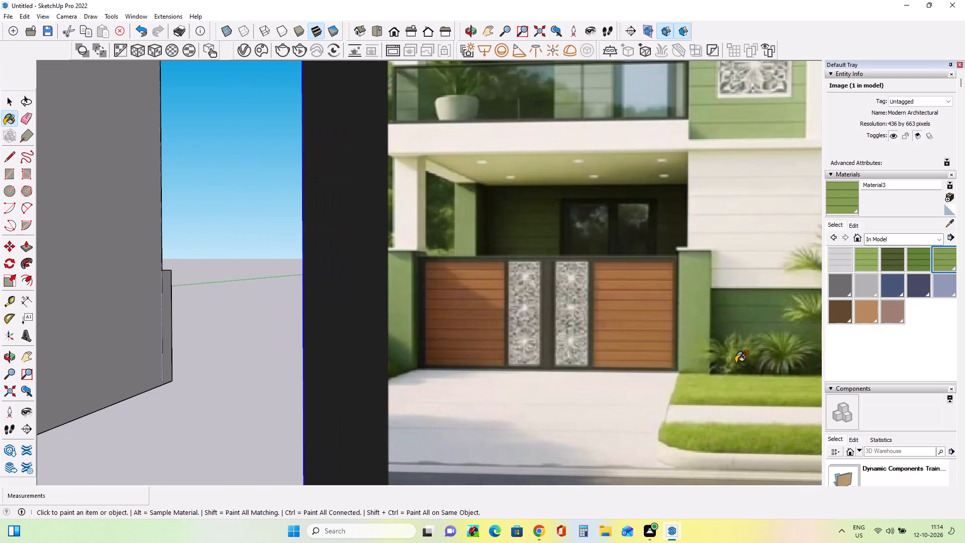
pyautogui.scroll(-16, 737, 362)
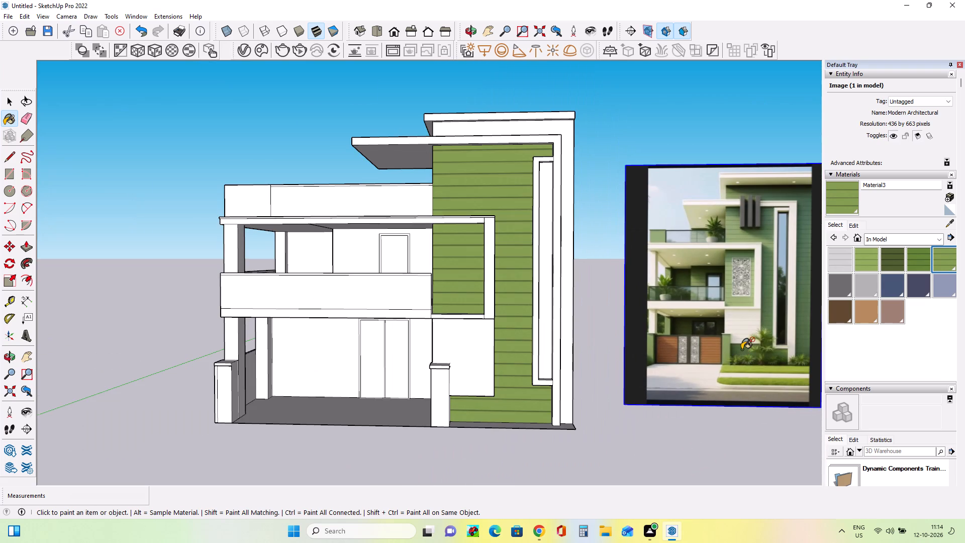
pyautogui.scroll(3, 743, 349)
pyautogui.scroll(11, 674, 344)
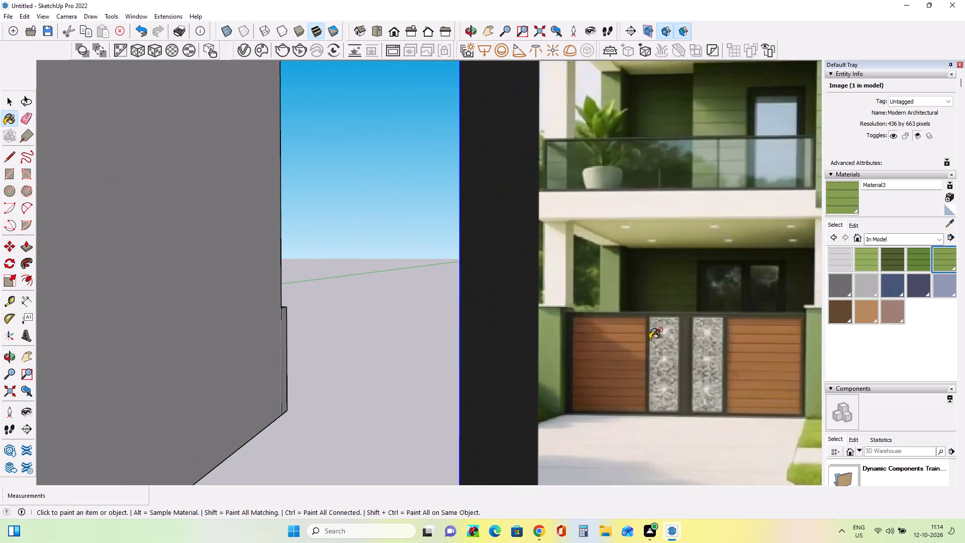
pyautogui.scroll(2, 651, 339)
pyautogui.scroll(-16, 651, 339)
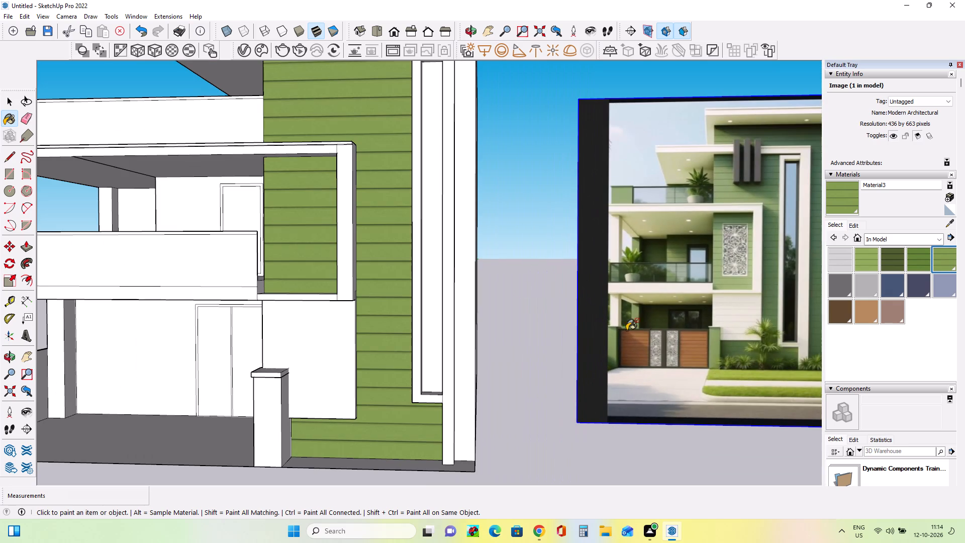
pyautogui.click(270, 237)
pyautogui.click(227, 242)
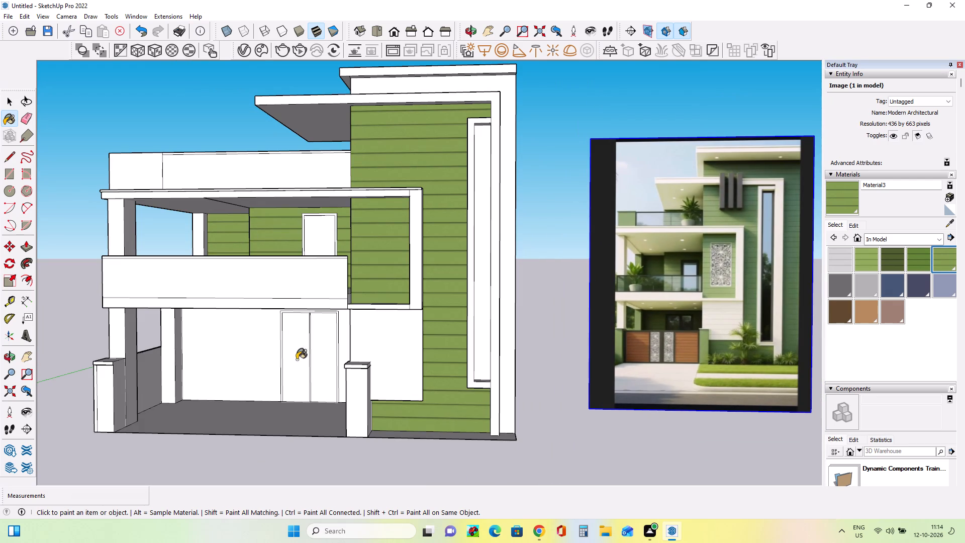
pyautogui.click(233, 354)
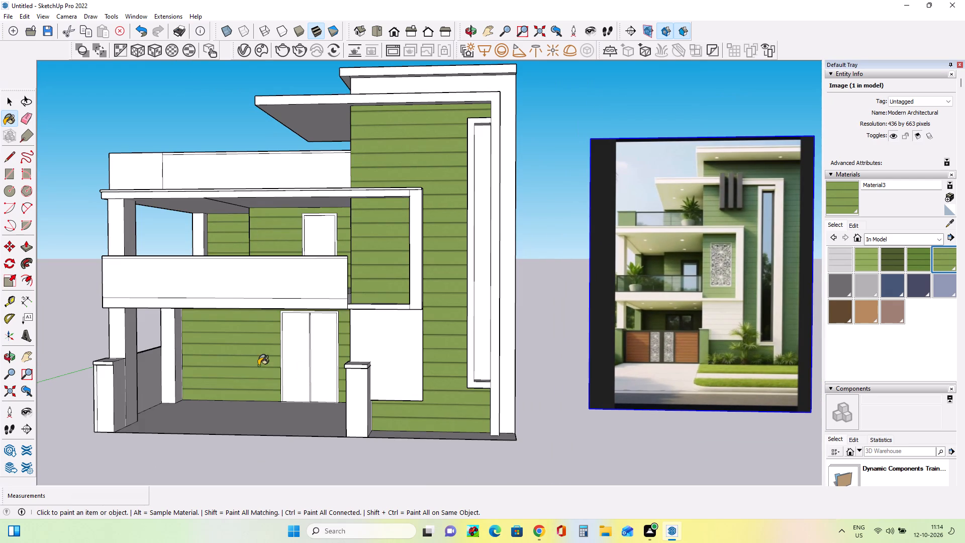
# Draw a rectangle about 7' 1" by 7' 11" on the flat roof beside the tower, behind the terrace parapet.
pyautogui.moveTo(396, 359); pyautogui.dragTo(400, 377, button='middle')
pyautogui.scroll(-1, 399, 375)
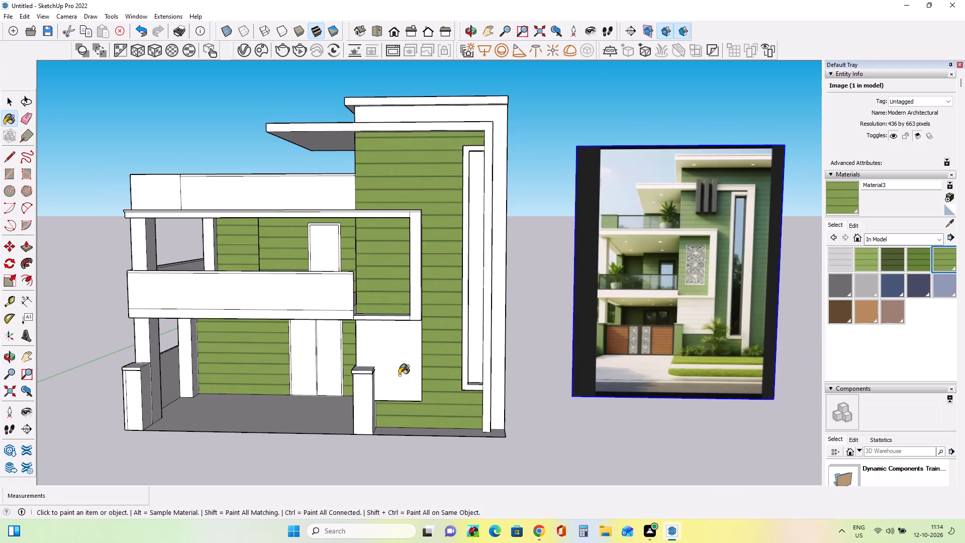
pyautogui.scroll(4, 669, 202)
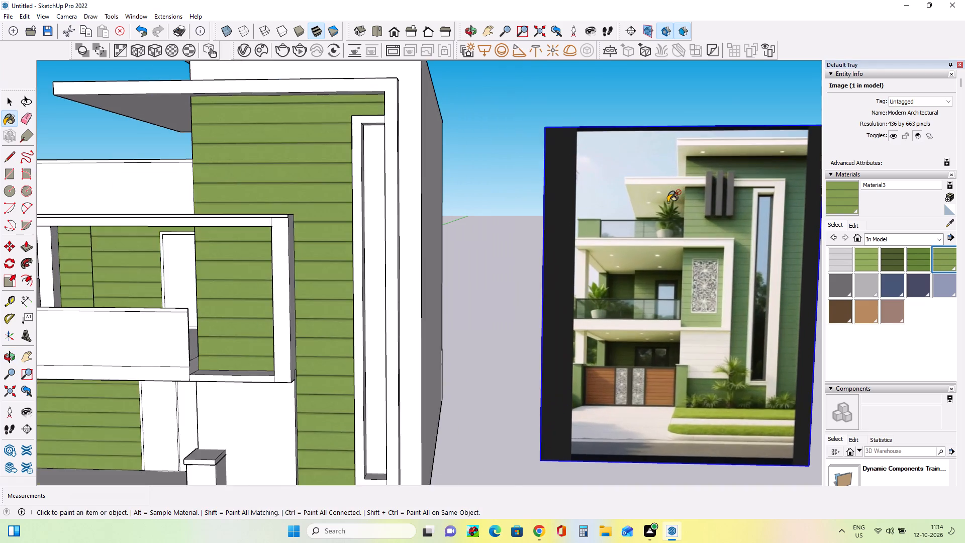
pyautogui.scroll(2, 669, 202)
pyautogui.moveTo(668, 210); pyautogui.dragTo(675, 239, button='middle')
pyautogui.scroll(-8, 675, 239)
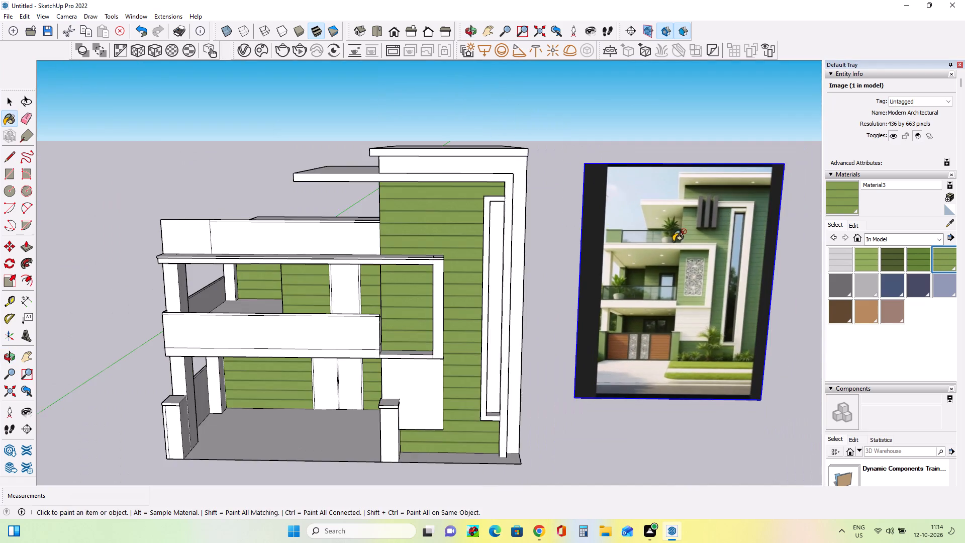
pyautogui.scroll(-1, 674, 241)
pyautogui.moveTo(674, 243); pyautogui.dragTo(866, 234, button='middle')
pyautogui.moveTo(387, 303); pyautogui.dragTo(546, 353, button='middle')
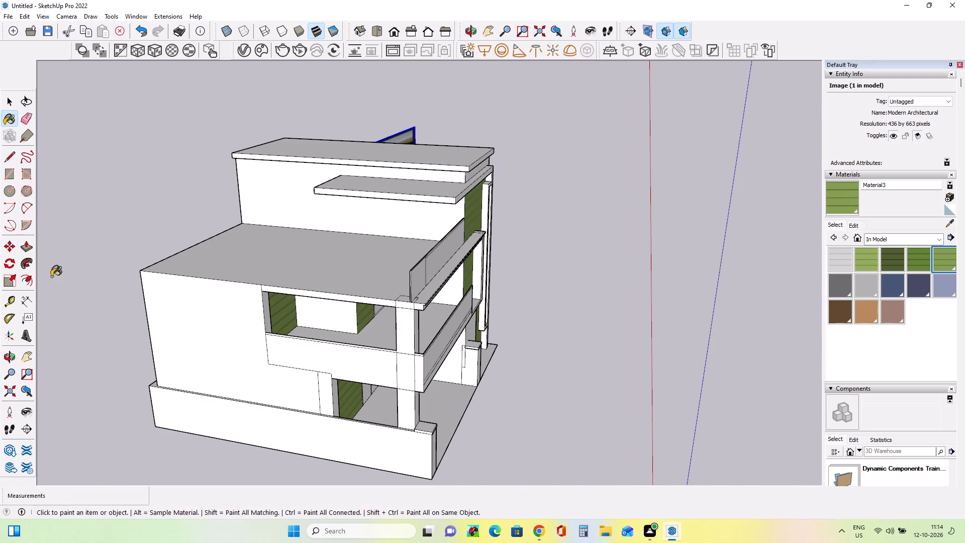
pyautogui.click(2, 175)
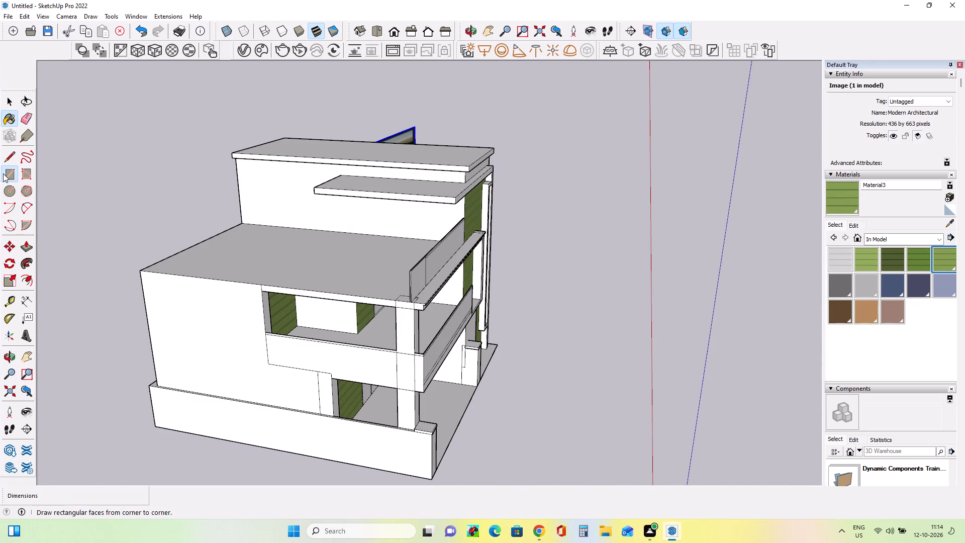
pyautogui.click(399, 238)
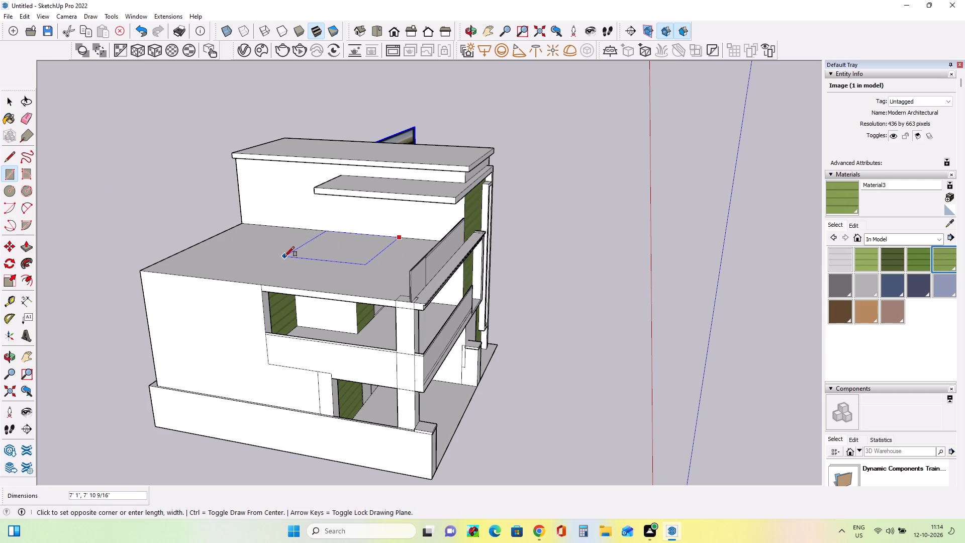
pyautogui.click(284, 256)
# Push/Pull the roof rectangle up about 4' 9" to the underside of the projecting canopy slab.
pyautogui.moveTo(506, 259); pyautogui.dragTo(337, 249, button='middle')
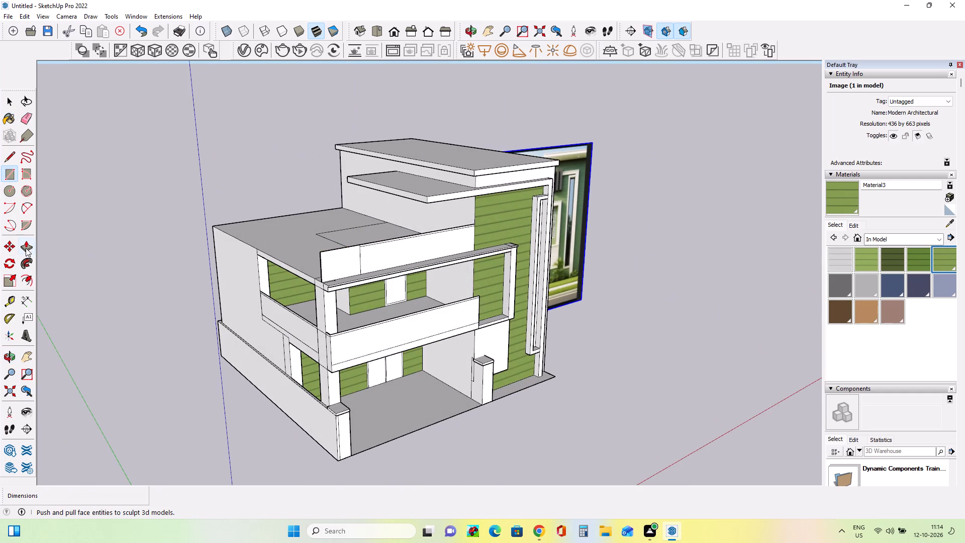
pyautogui.click(26, 248)
pyautogui.click(351, 232)
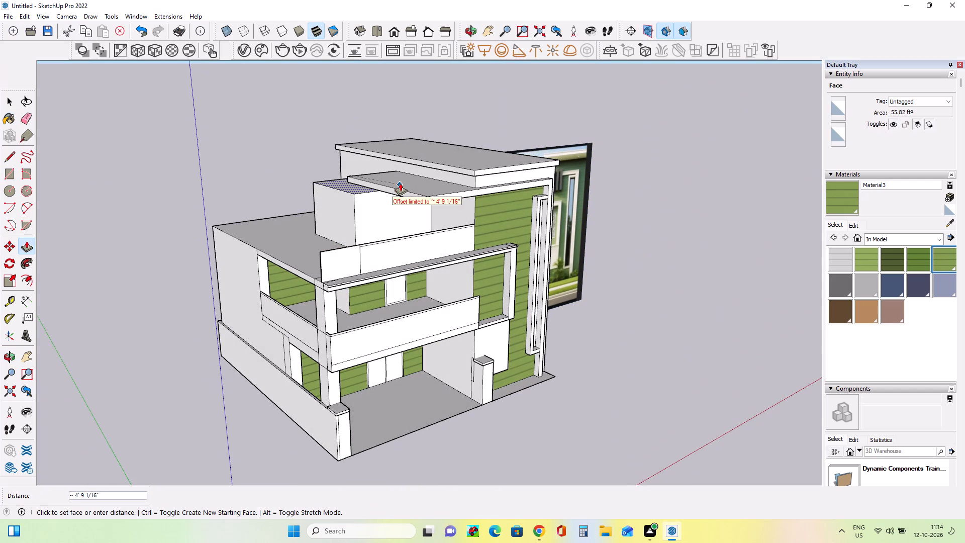
pyautogui.click(400, 183)
# Push the rooftop block's outer side face inward about 2' 6" to narrow it beneath the canopy.
pyautogui.moveTo(492, 242); pyautogui.dragTo(297, 222, button='middle')
pyautogui.scroll(2, 694, 228)
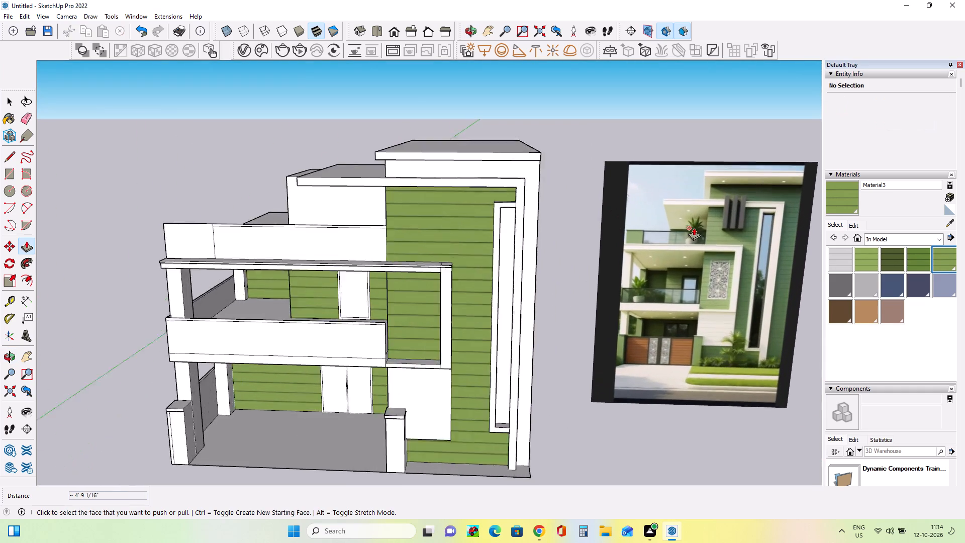
pyautogui.scroll(1, 694, 228)
pyautogui.moveTo(655, 245); pyautogui.dragTo(838, 231, button='middle')
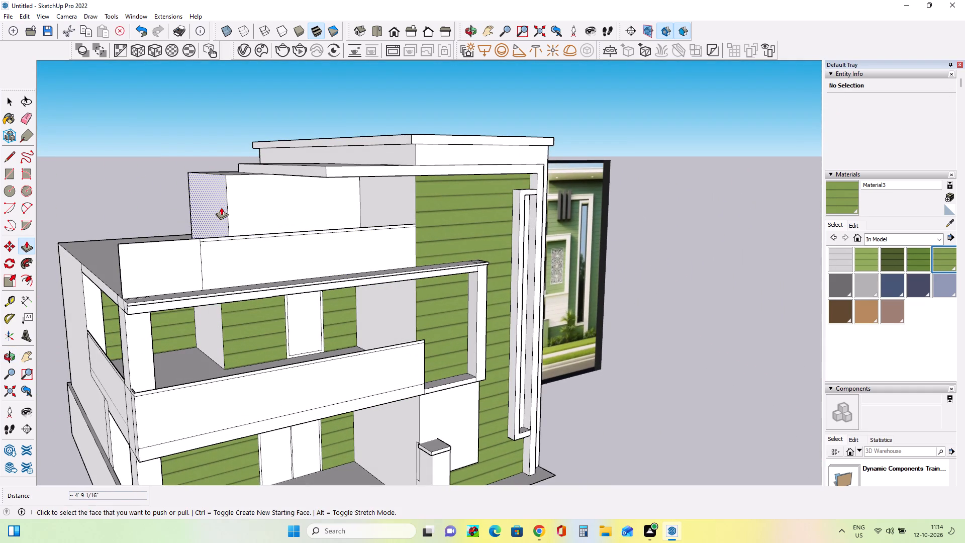
pyautogui.click(221, 207)
pyautogui.click(269, 166)
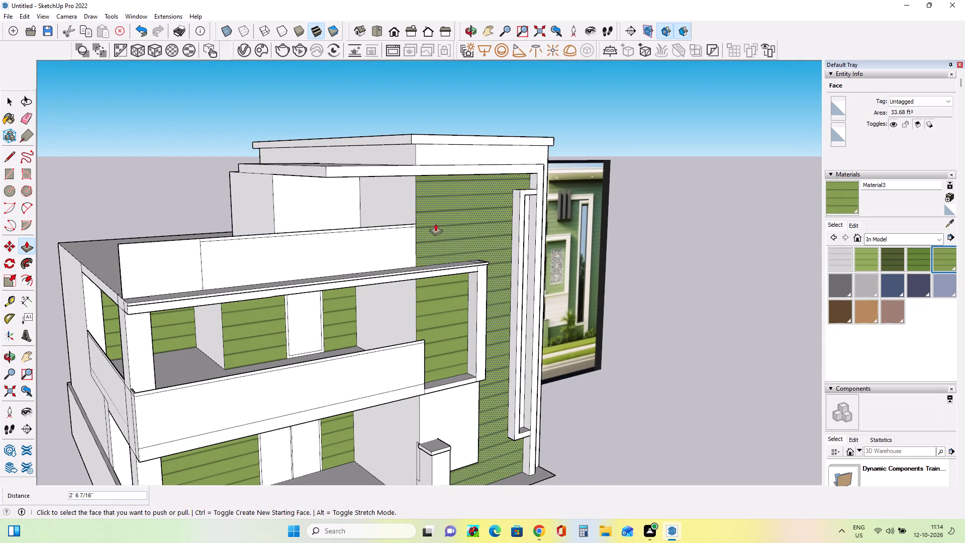
# Paint the rooftop block's front face and the narrow wall strip at the outer end of the first-floor balcony with the current green cladding.
pyautogui.moveTo(436, 224); pyautogui.dragTo(300, 228, button='middle')
pyautogui.moveTo(594, 253); pyautogui.dragTo(594, 242, button='middle')
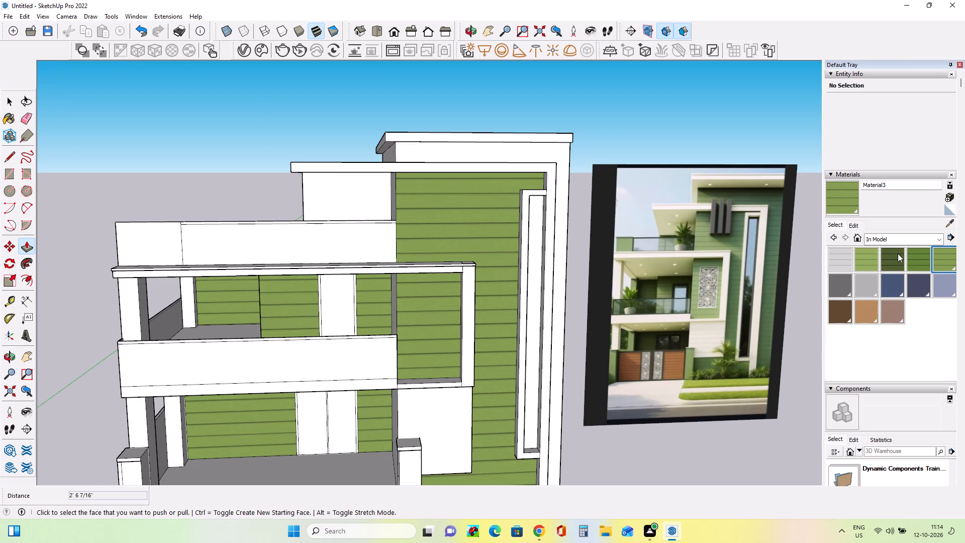
pyautogui.click(947, 260)
pyautogui.click(322, 195)
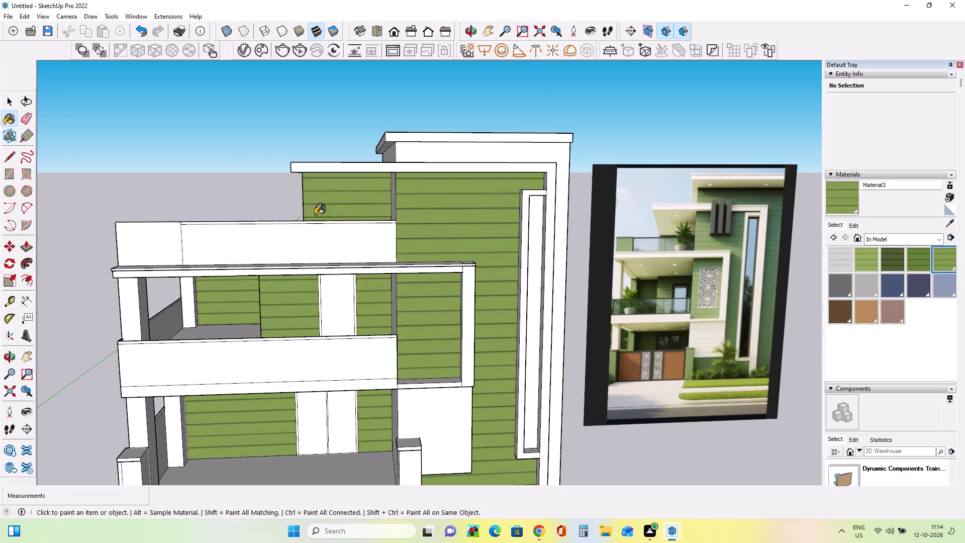
pyautogui.click(185, 289)
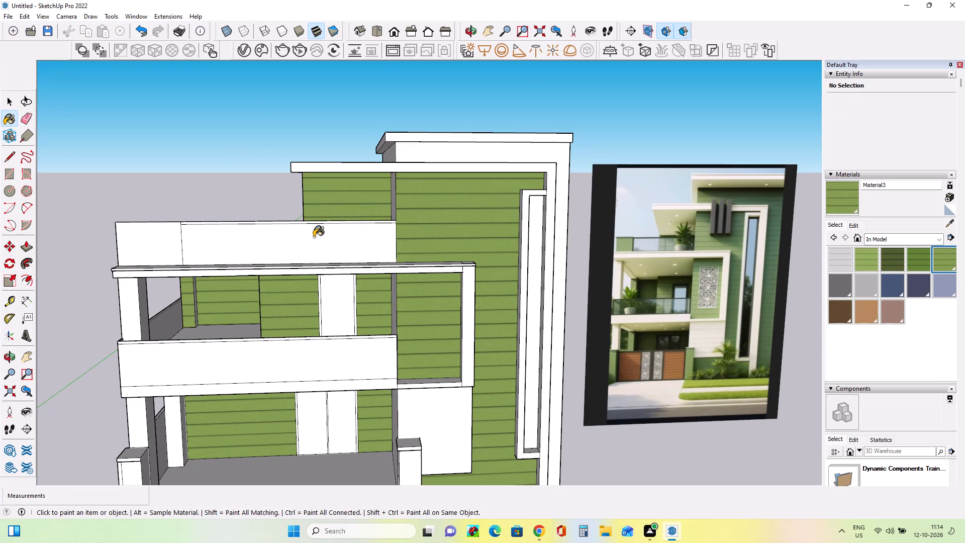
# Create a darker green version of the current cladding material by lowering its colour brightness.
pyautogui.scroll(-3, 314, 243)
pyautogui.moveTo(387, 295); pyautogui.dragTo(365, 278, button='middle')
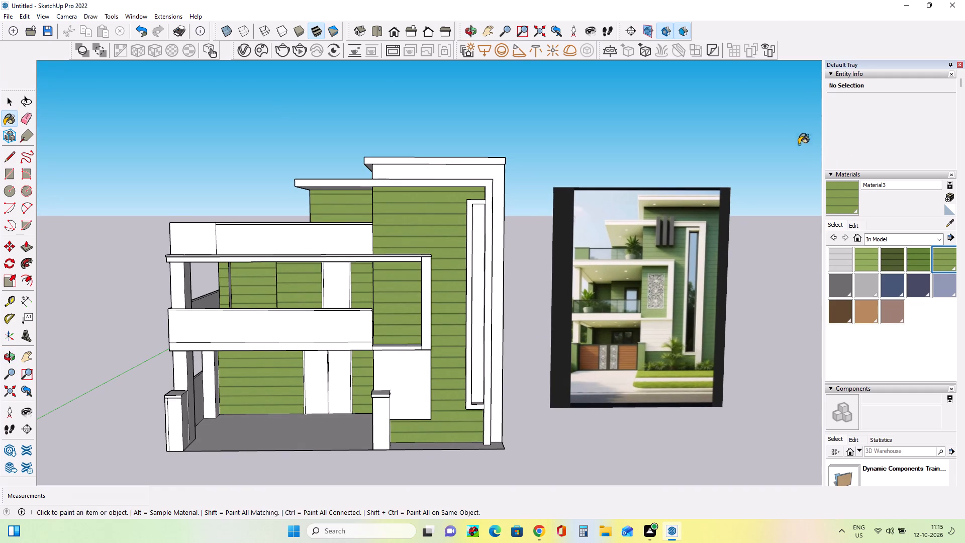
pyautogui.click(949, 196)
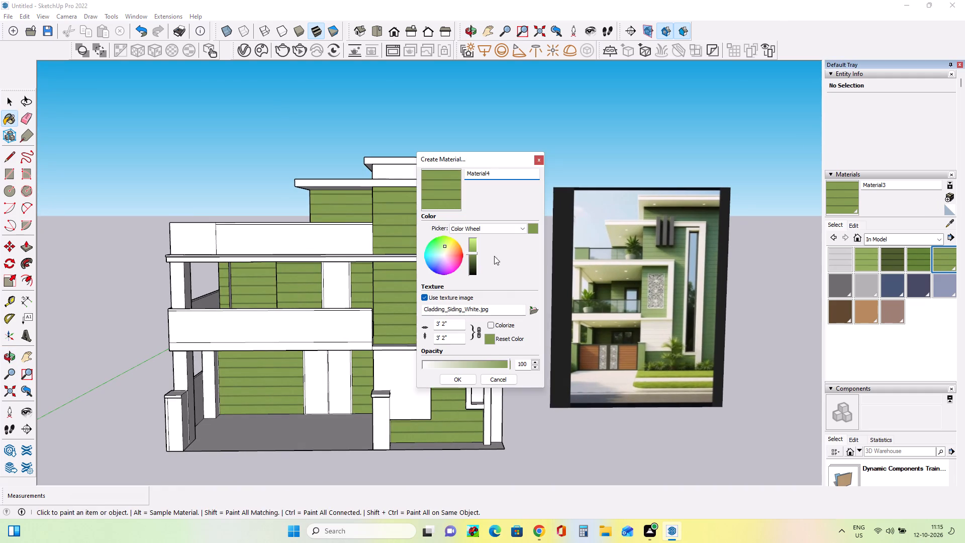
pyautogui.click(474, 258)
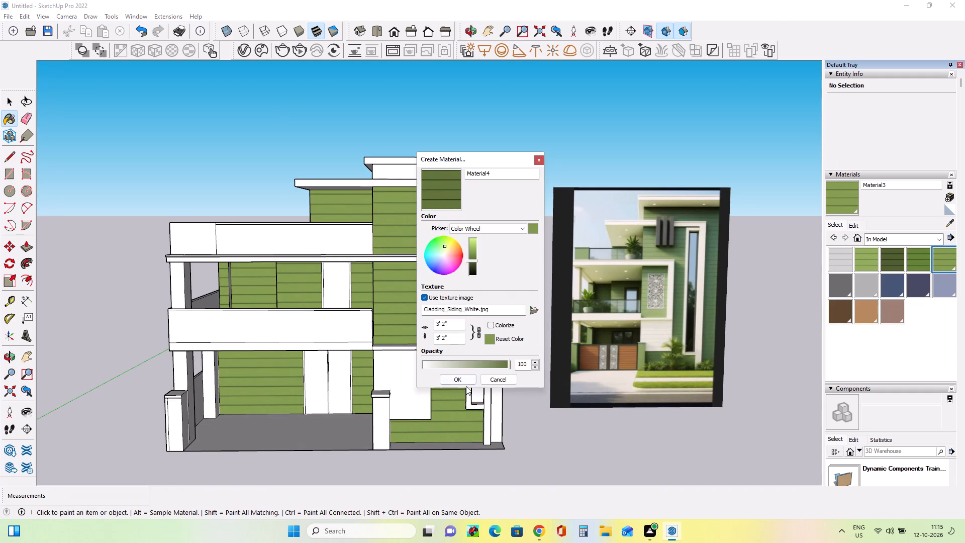
pyautogui.click(465, 385)
pyautogui.click(462, 382)
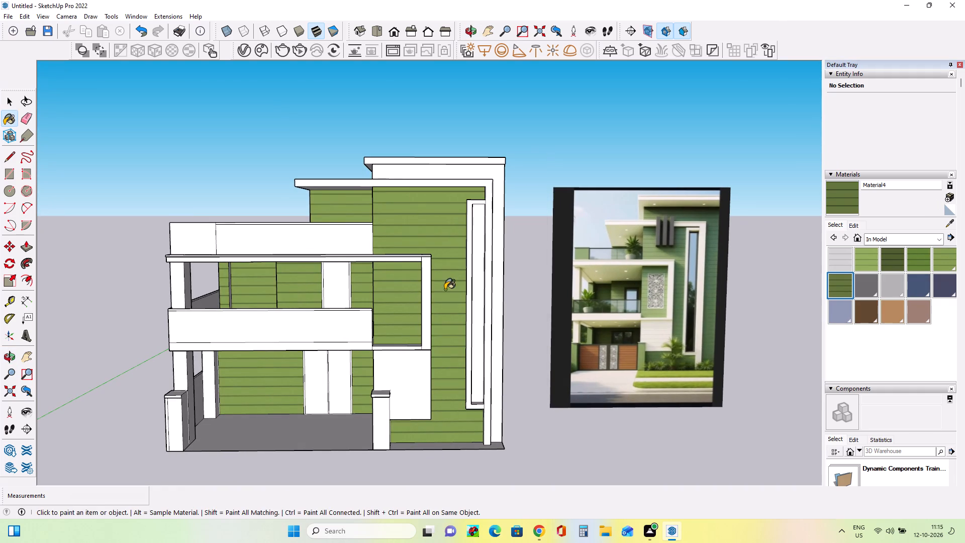
# Paint the tower wall, framed section, recessed first-floor balcony walls and rooftop block front with the darker green, undoing the parapet's paint.
pyautogui.click(445, 290)
pyautogui.click(394, 309)
pyautogui.click(354, 293)
pyautogui.click(347, 233)
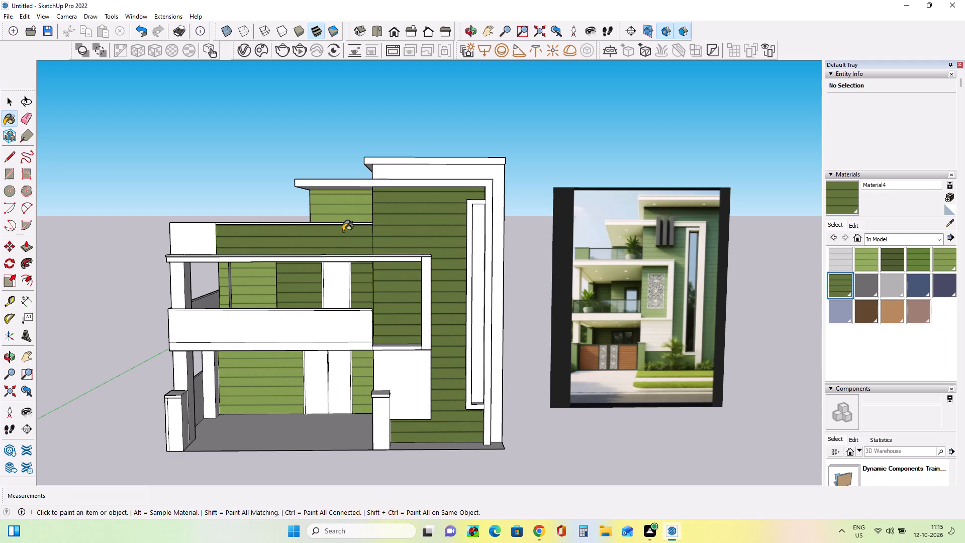
pyautogui.hotkey('ctrl', 'z')
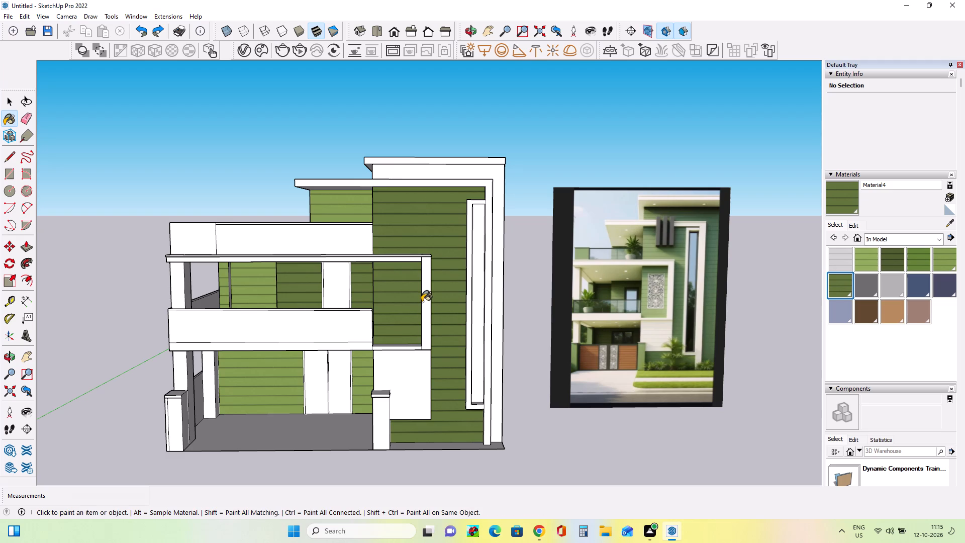
pyautogui.click(355, 200)
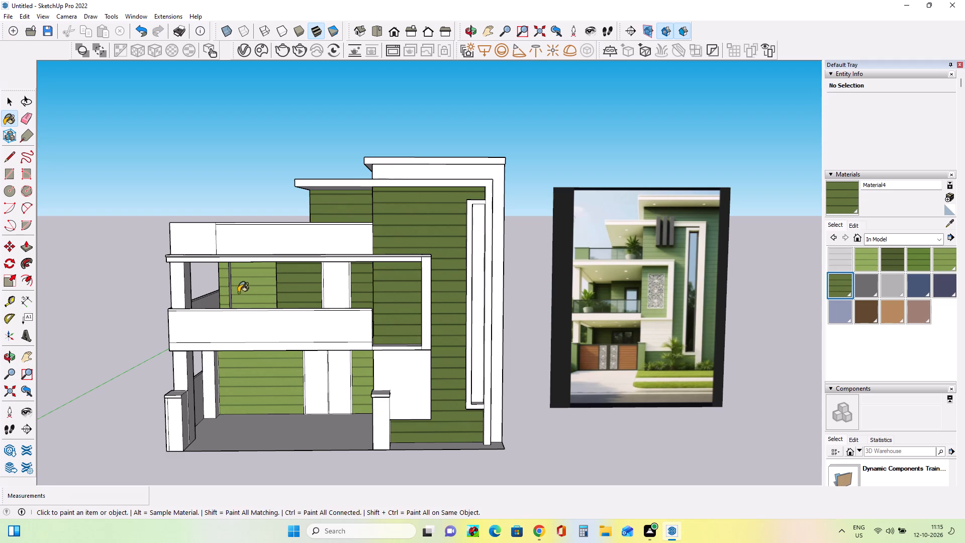
pyautogui.click(238, 293)
pyautogui.click(225, 288)
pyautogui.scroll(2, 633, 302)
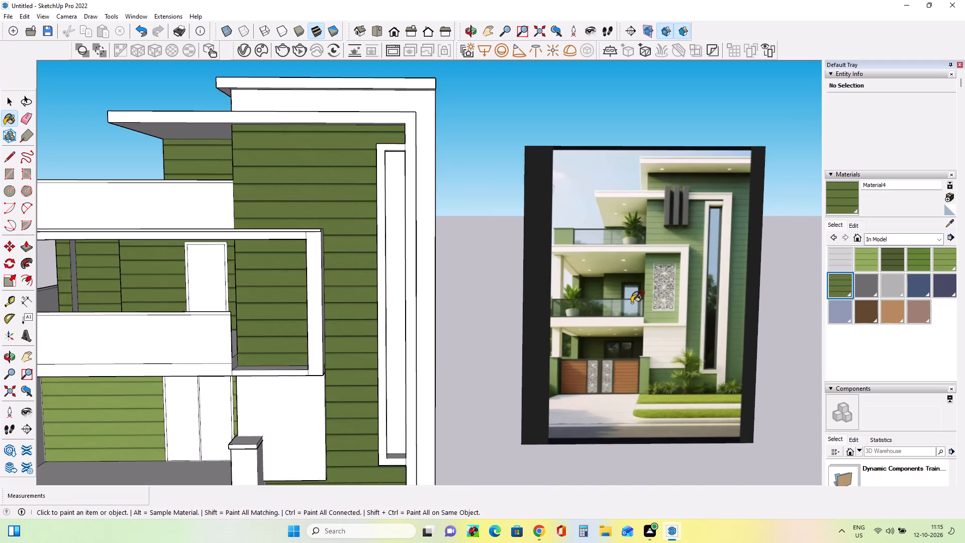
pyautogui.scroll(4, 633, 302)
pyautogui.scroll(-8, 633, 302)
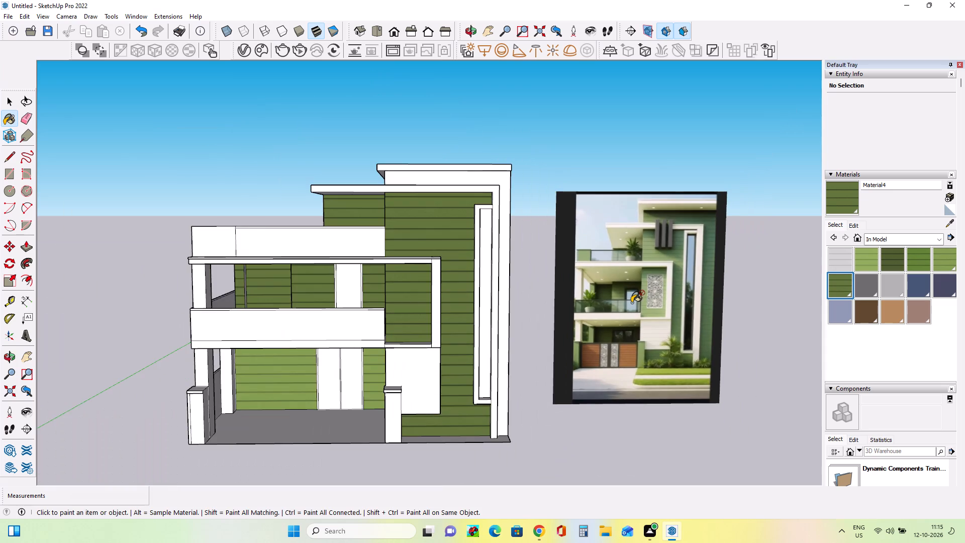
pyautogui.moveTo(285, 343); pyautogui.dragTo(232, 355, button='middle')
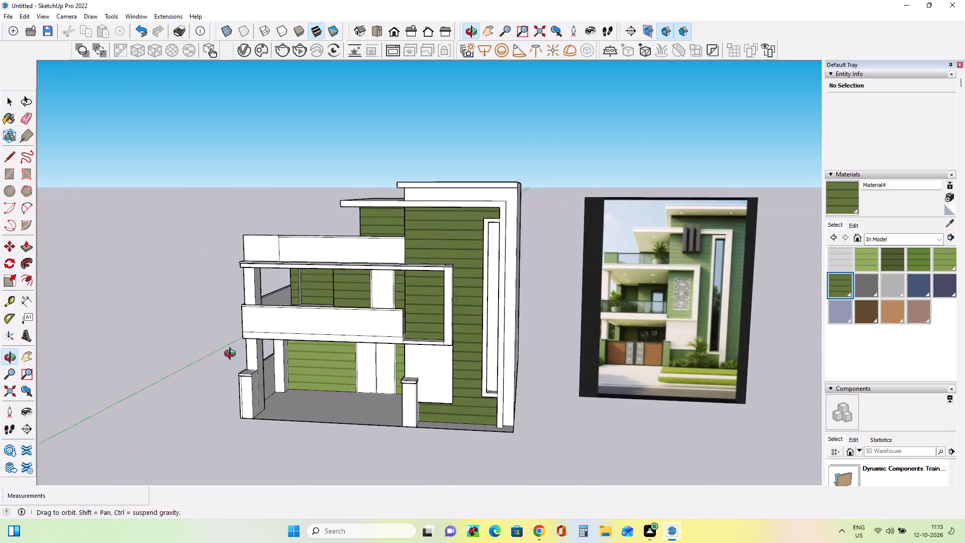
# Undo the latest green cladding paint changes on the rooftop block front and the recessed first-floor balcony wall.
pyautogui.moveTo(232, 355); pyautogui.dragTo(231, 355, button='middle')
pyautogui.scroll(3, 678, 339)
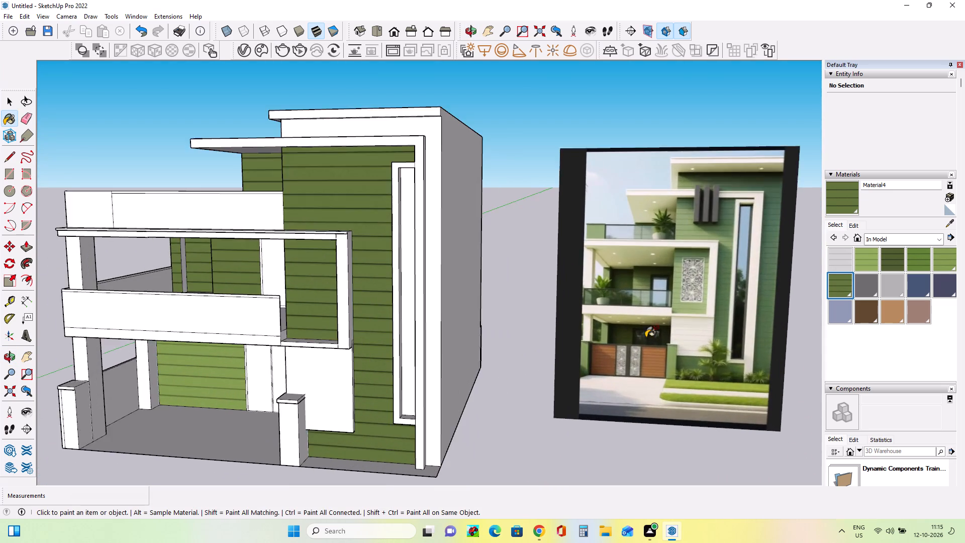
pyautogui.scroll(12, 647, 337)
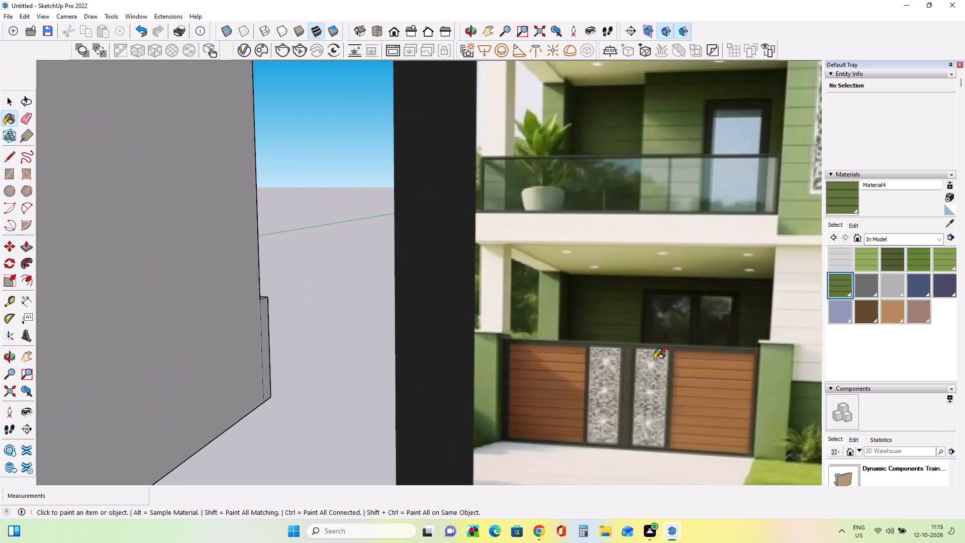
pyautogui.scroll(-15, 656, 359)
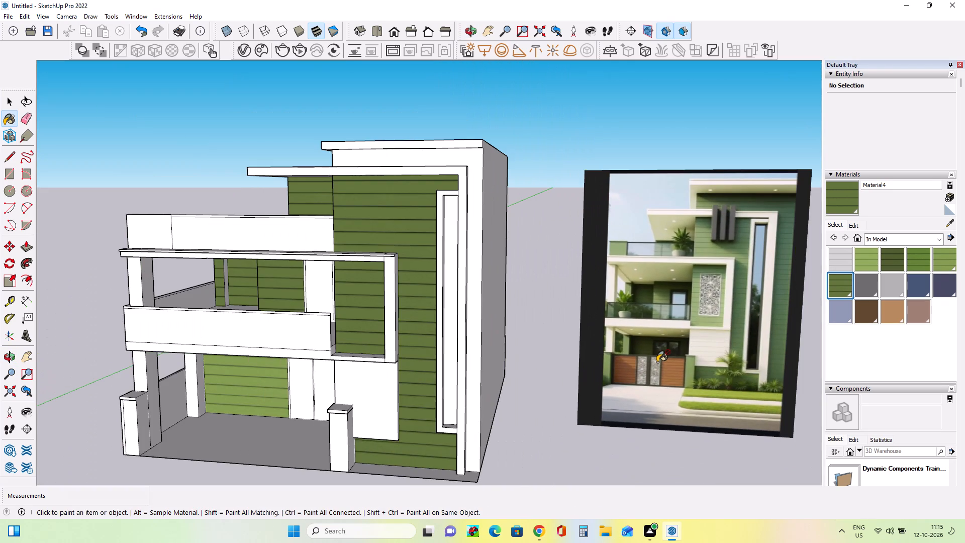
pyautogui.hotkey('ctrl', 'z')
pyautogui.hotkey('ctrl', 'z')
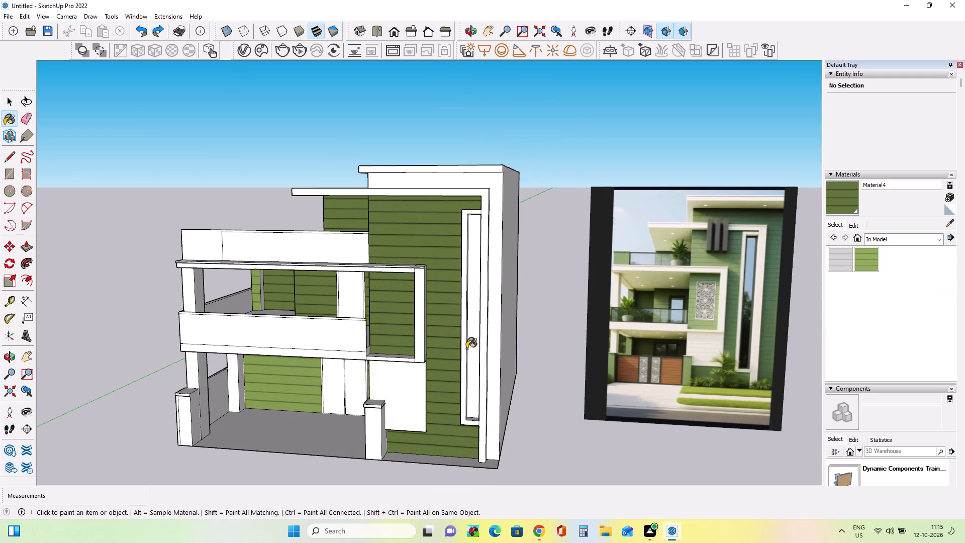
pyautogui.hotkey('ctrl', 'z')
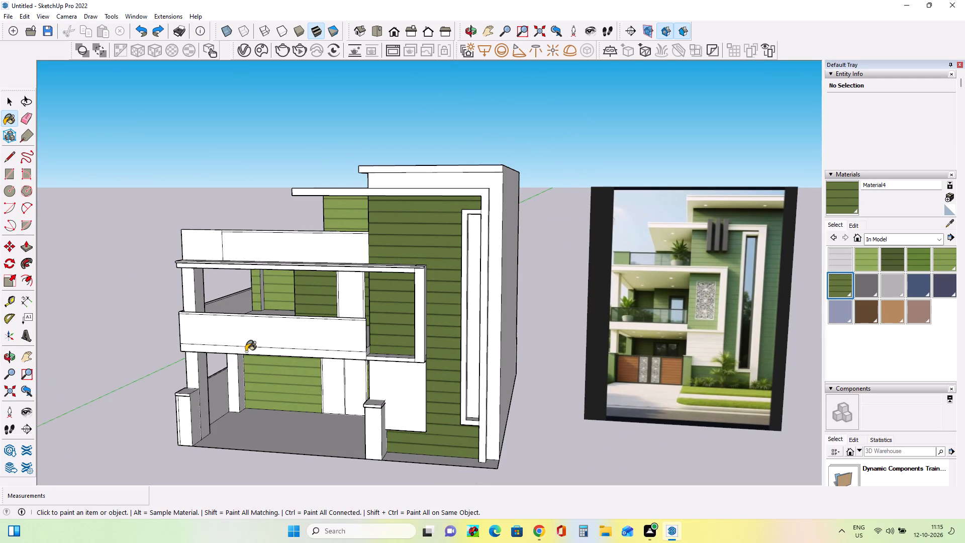
# Paint the rooftop block front, the recessed first-floor balcony wall and the ground-floor porch wall with the darker green cladding Material4.
pyautogui.keyDown('ctrl'); pyautogui.moveTo(251, 348); pyautogui.dragTo(262, 344, button='middle'); pyautogui.keyUp('ctrl')
pyautogui.click(355, 217)
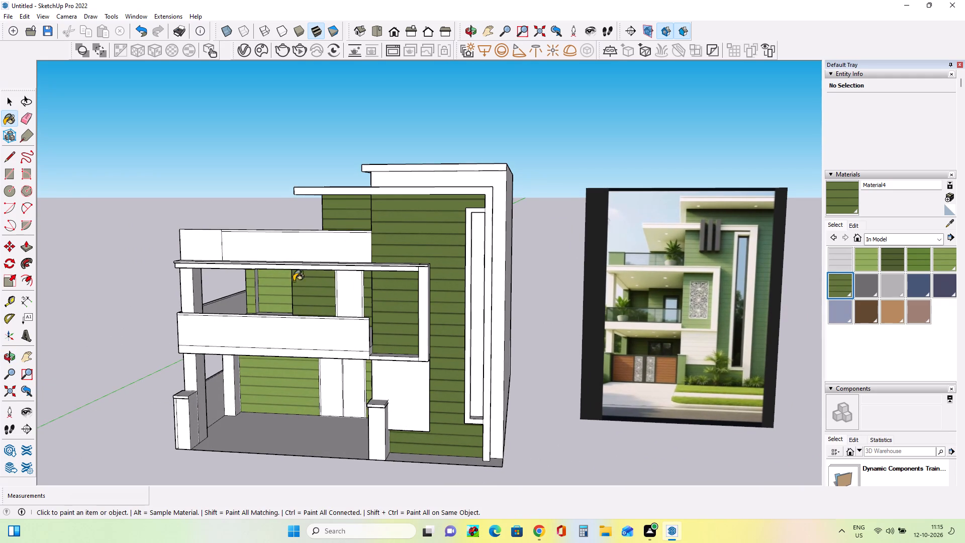
pyautogui.click(276, 305)
pyautogui.click(282, 387)
# Thicken the rooftop canopy by pulling its underside face down about 4 1/16".
pyautogui.moveTo(330, 407); pyautogui.dragTo(363, 357, button='middle')
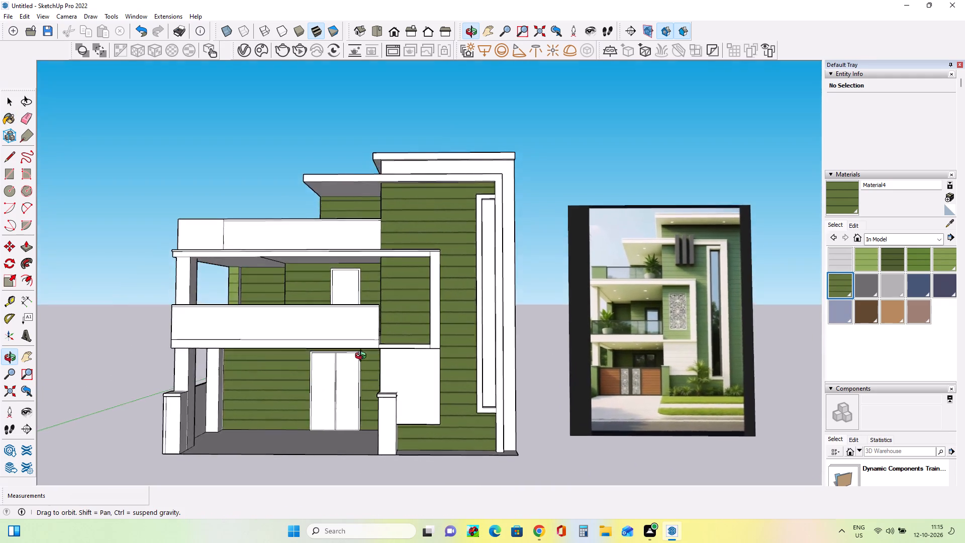
pyautogui.moveTo(363, 357); pyautogui.dragTo(363, 370, button='middle')
pyautogui.scroll(-2, 368, 367)
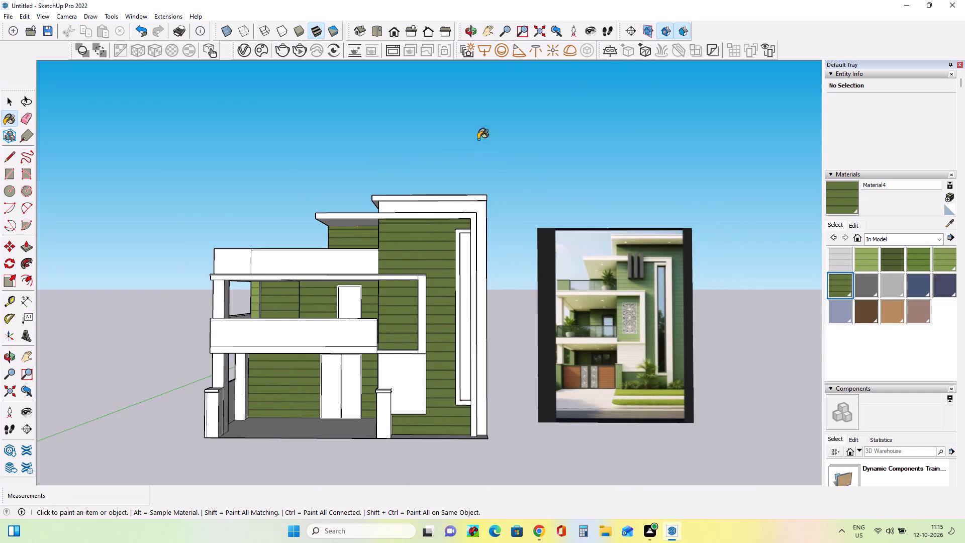
pyautogui.moveTo(659, 292); pyautogui.dragTo(669, 313, button='middle')
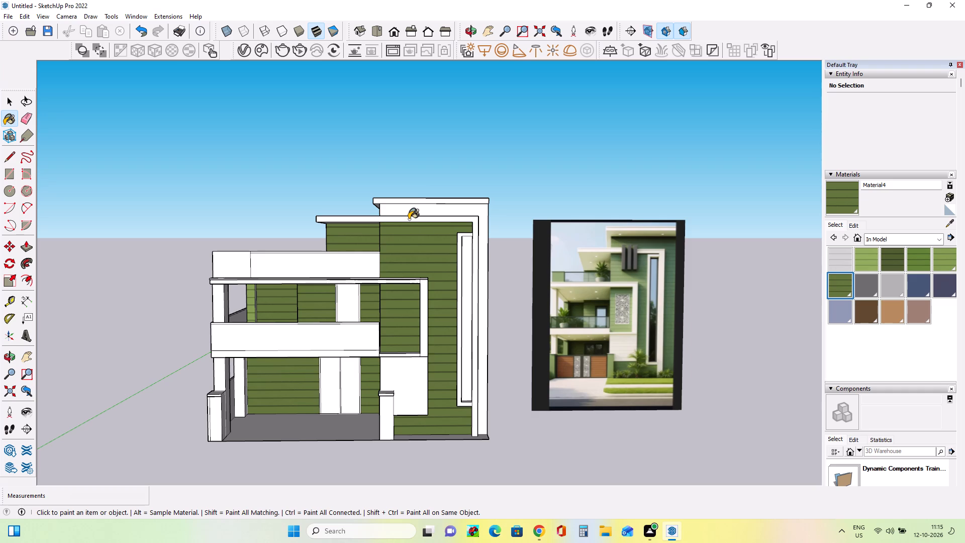
pyautogui.moveTo(413, 228); pyautogui.dragTo(422, 256, button='middle')
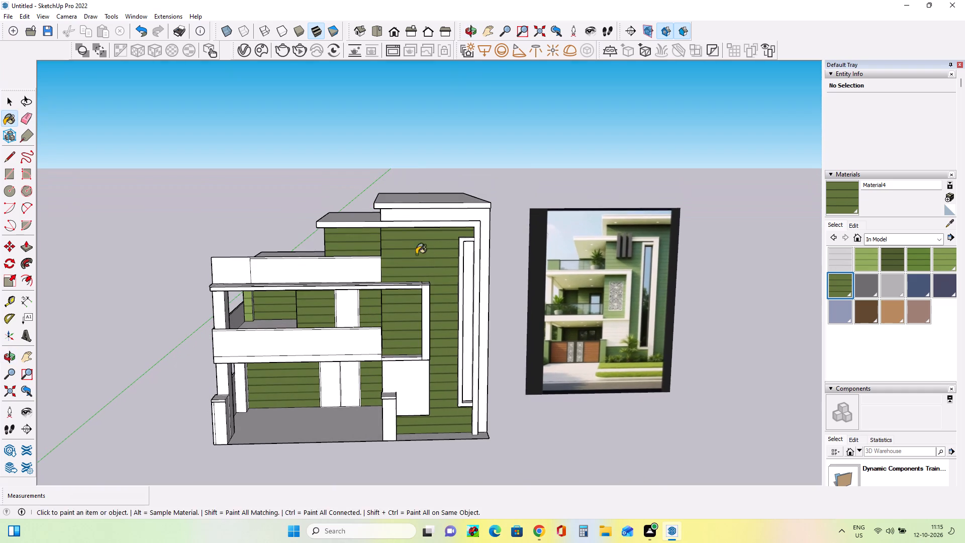
pyautogui.moveTo(411, 252); pyautogui.dragTo(445, 198, button='middle')
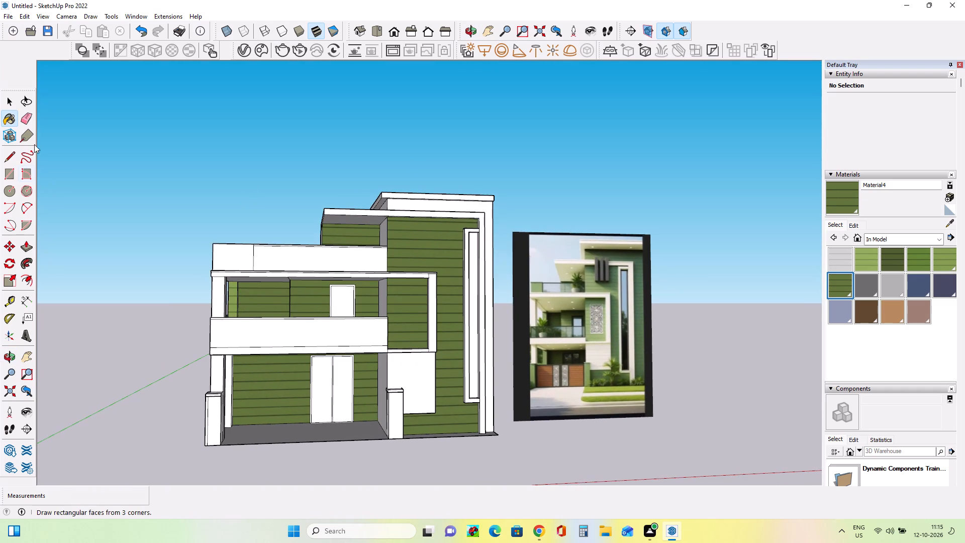
pyautogui.click(26, 249)
pyautogui.moveTo(294, 289); pyautogui.dragTo(298, 290, button='middle')
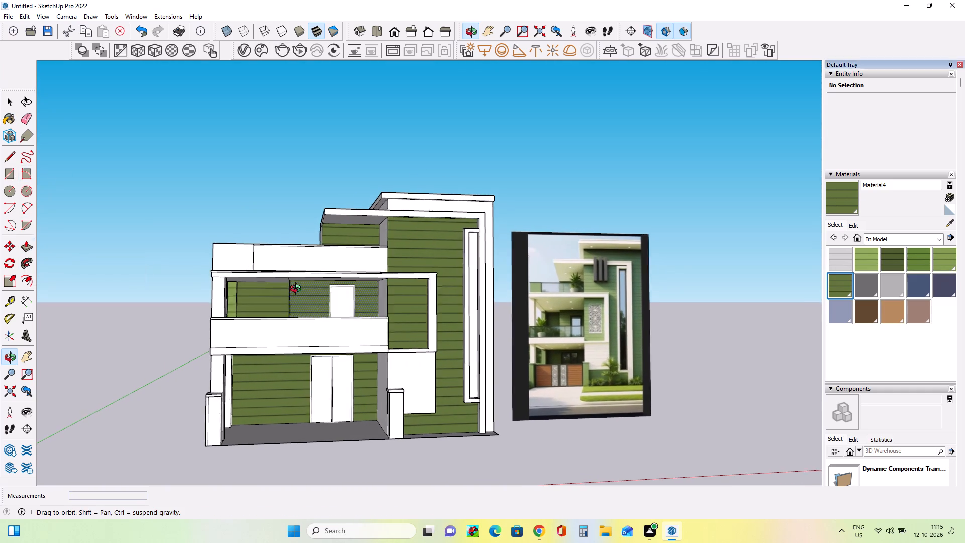
pyautogui.moveTo(298, 290); pyautogui.dragTo(338, 290, button='middle')
pyautogui.moveTo(345, 262); pyautogui.dragTo(368, 257, button='middle')
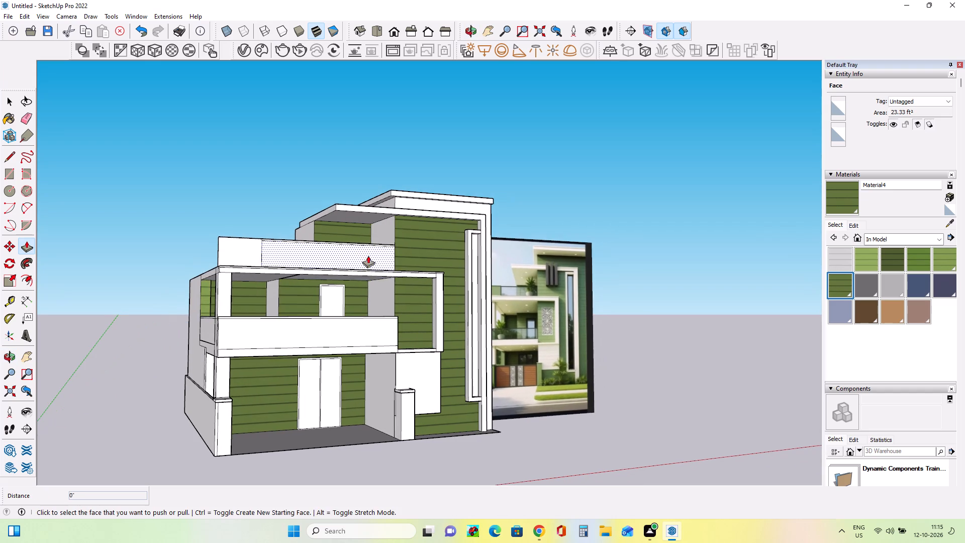
pyautogui.scroll(3, 380, 218)
pyautogui.click(384, 212)
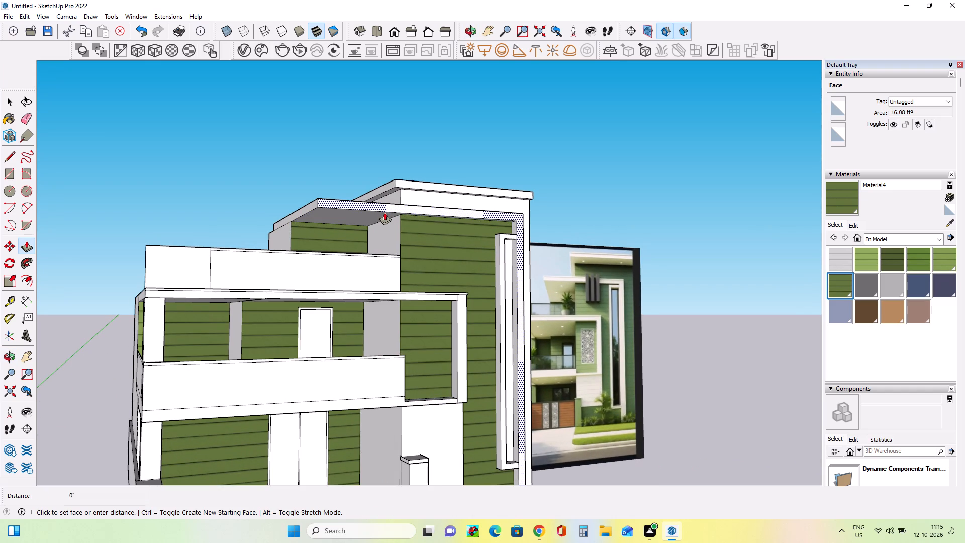
pyautogui.press('Escape')
pyautogui.click(383, 215)
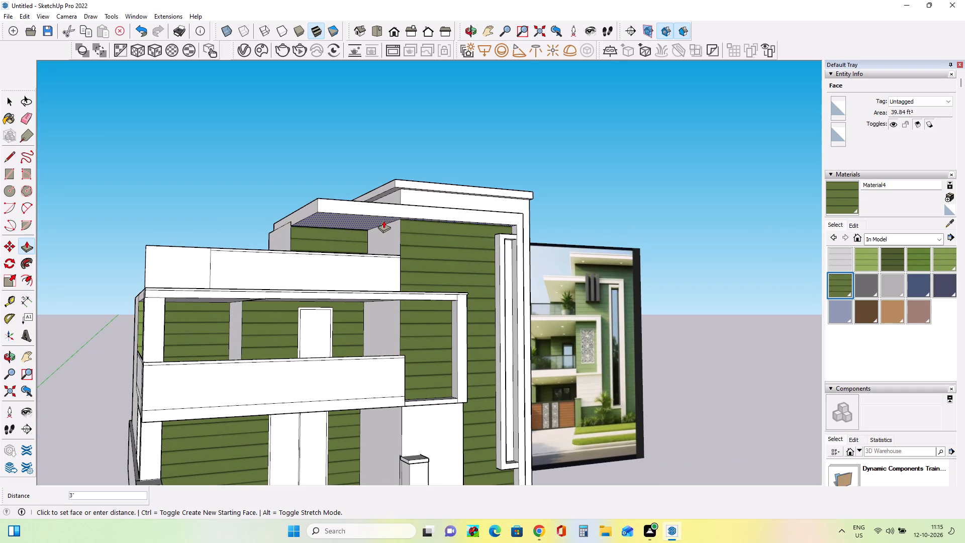
pyautogui.click(383, 220)
# Erase the seam lines between the canopy's outer side face and the rooftop block's side wall.
pyautogui.moveTo(425, 233); pyautogui.dragTo(401, 247, button='middle')
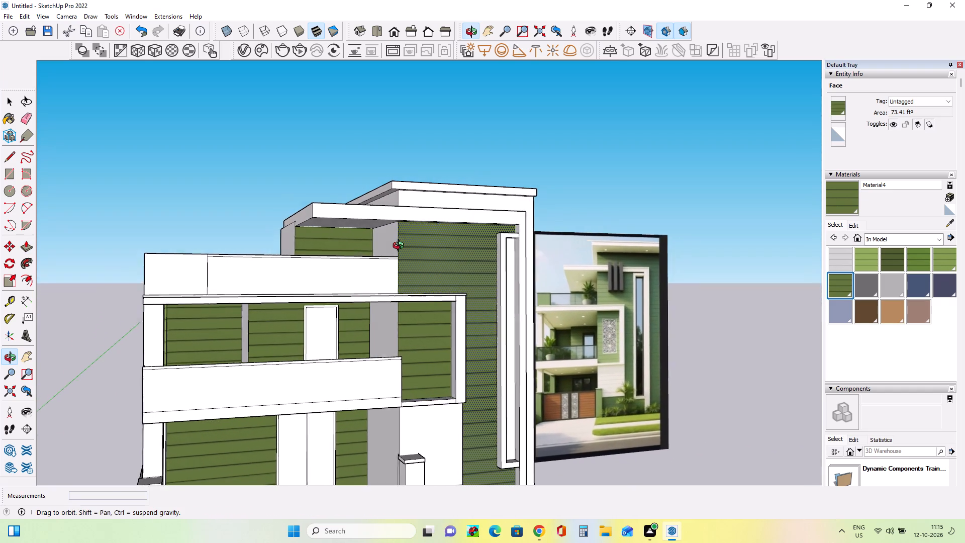
pyautogui.moveTo(401, 247); pyautogui.dragTo(482, 254, button='middle')
pyautogui.moveTo(316, 236); pyautogui.dragTo(349, 286, button='middle')
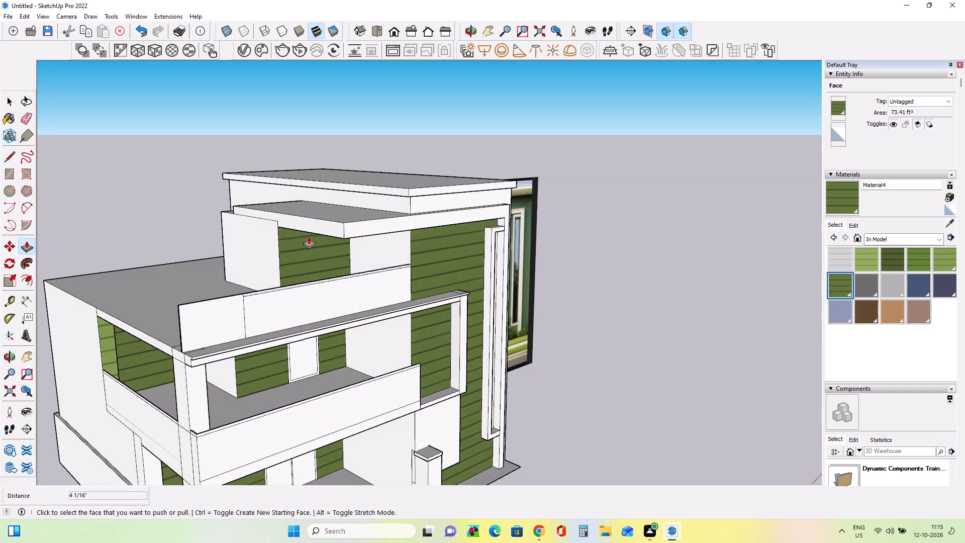
pyautogui.moveTo(246, 237); pyautogui.dragTo(387, 264, button='middle')
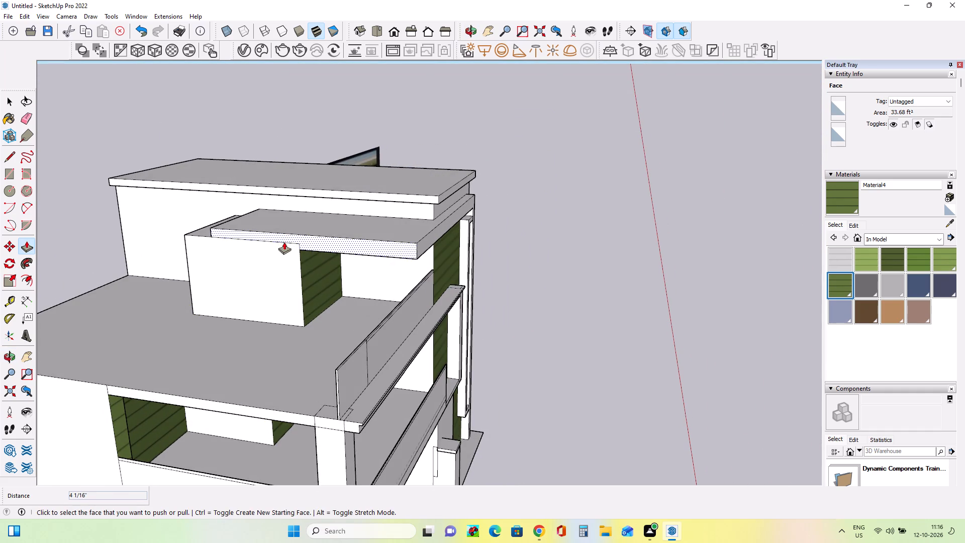
pyautogui.click(31, 121)
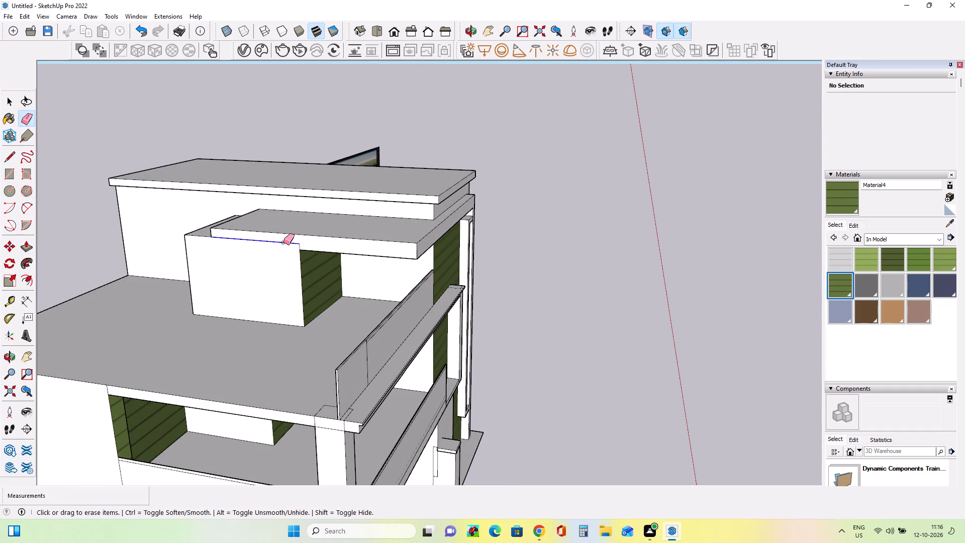
pyautogui.click(283, 242)
pyautogui.click(300, 246)
# Extend the canopy's rear end face back about 1' 8 5/8", flush with the back of the rooftop block.
pyautogui.moveTo(309, 275); pyautogui.dragTo(557, 271, button='middle')
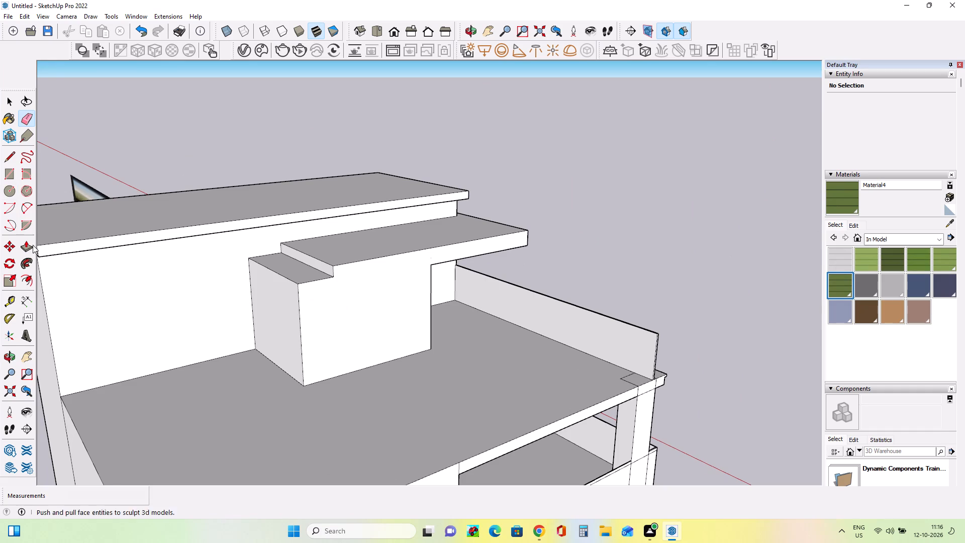
pyautogui.click(29, 250)
pyautogui.click(307, 255)
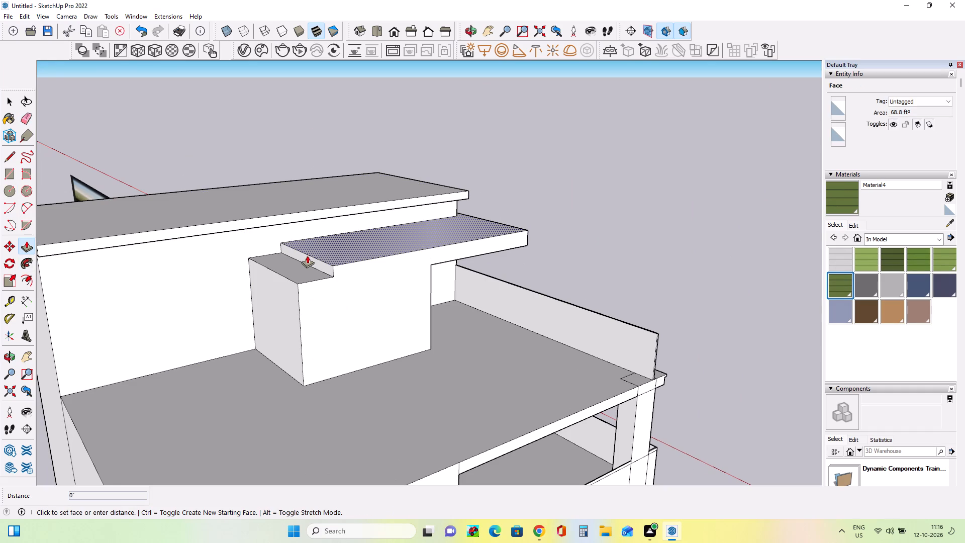
pyautogui.press('Escape')
pyautogui.click(307, 257)
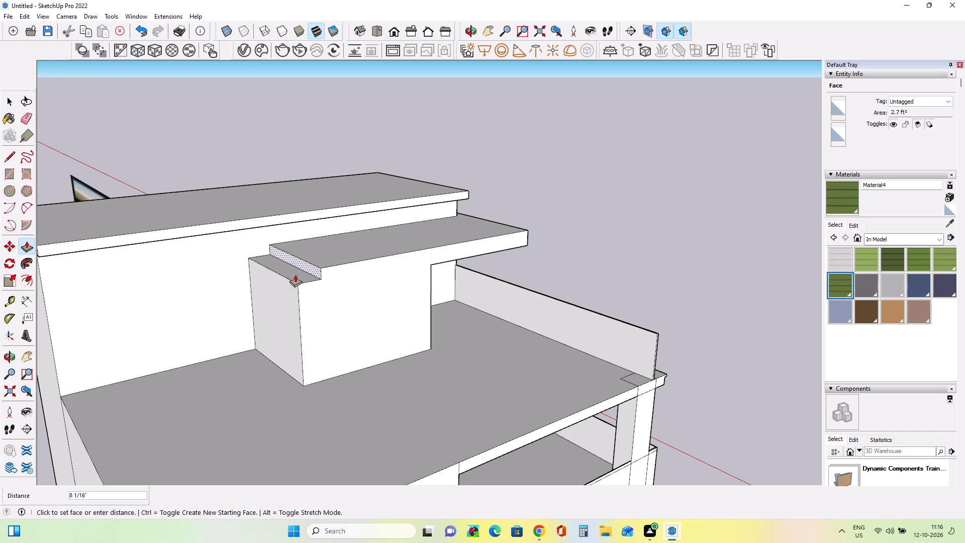
pyautogui.click(289, 289)
# Draw a narrow upright rectangle, about 2' 1 9/16" tall and 7 1/16" wide, on the tower wall directly beneath the canopy.
pyautogui.moveTo(358, 297); pyautogui.dragTo(0, 264, button='middle')
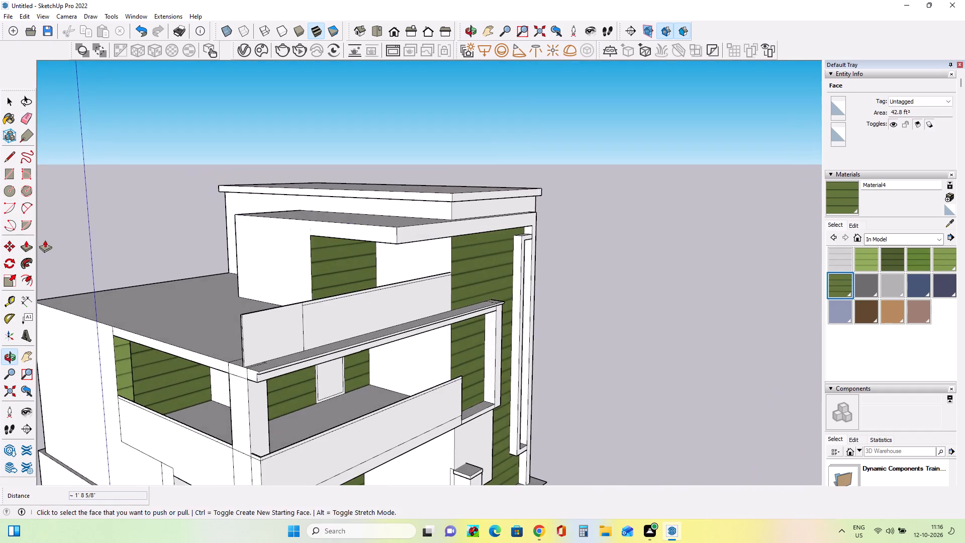
pyautogui.moveTo(441, 223); pyautogui.dragTo(173, 230, button='middle')
pyautogui.moveTo(371, 262); pyautogui.dragTo(385, 240, button='middle')
pyautogui.scroll(-2, 385, 240)
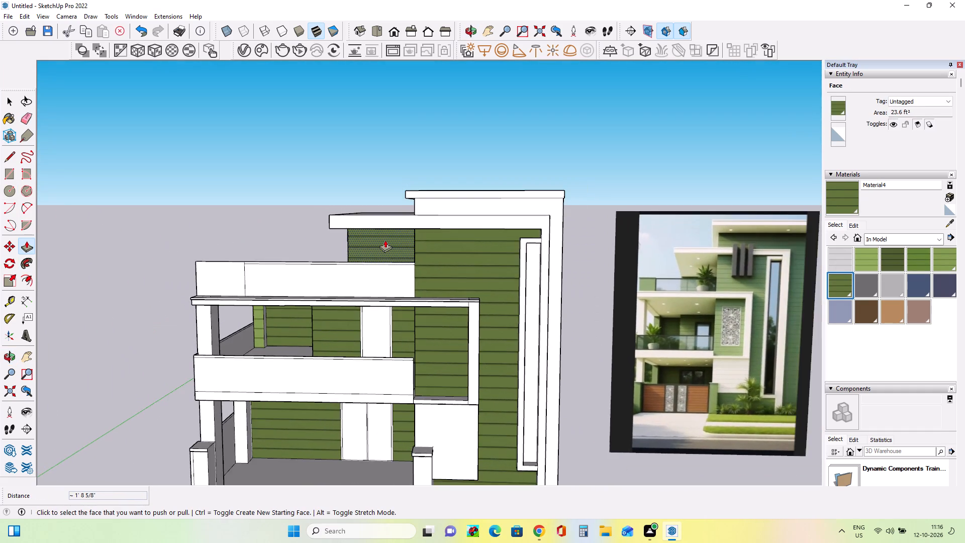
pyautogui.scroll(-5, 385, 240)
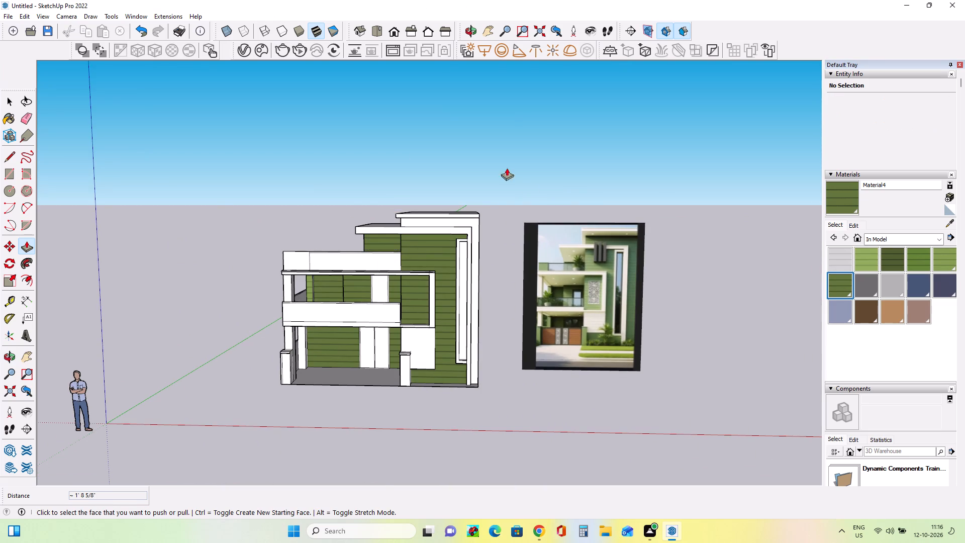
pyautogui.scroll(2, 686, 301)
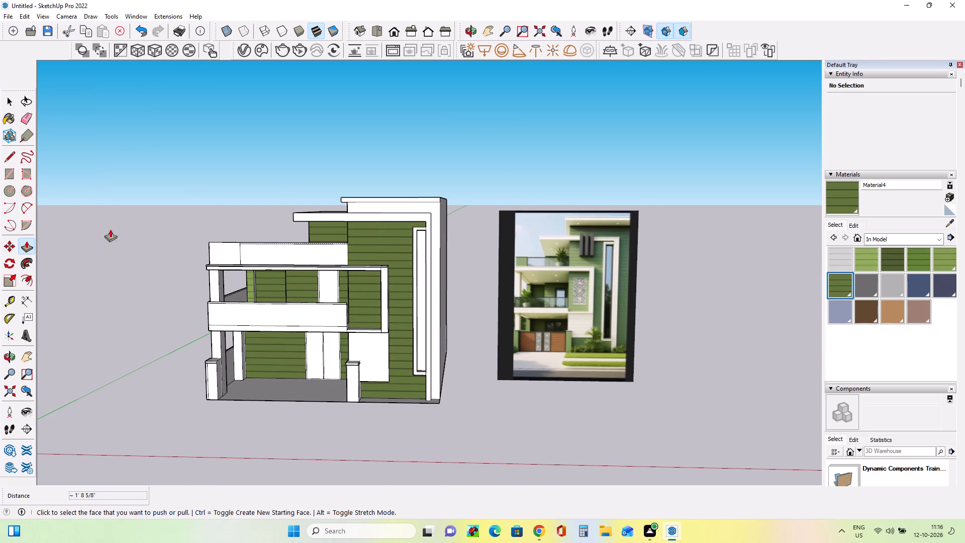
pyautogui.click(6, 175)
pyautogui.scroll(6, 380, 246)
pyautogui.moveTo(366, 246); pyautogui.dragTo(370, 224, button='middle')
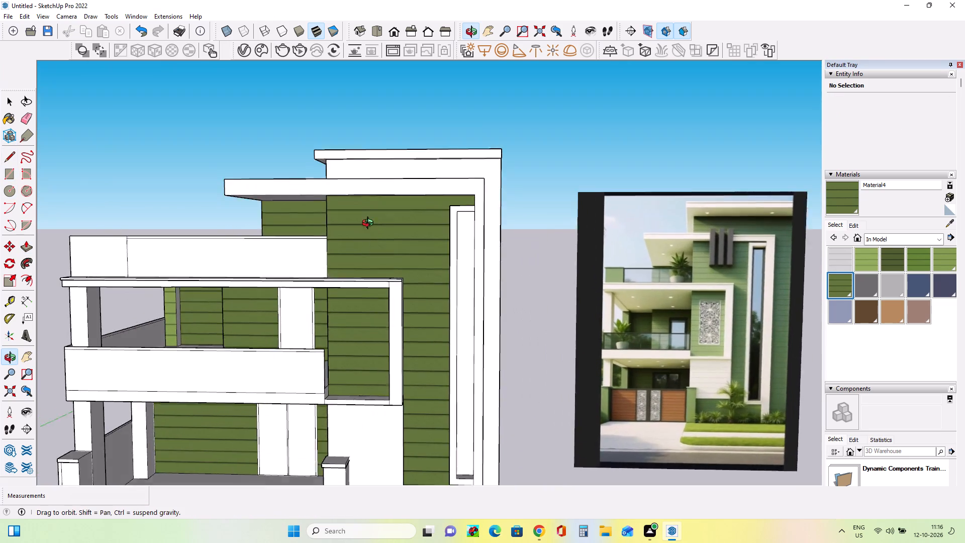
pyautogui.moveTo(370, 224); pyautogui.dragTo(375, 197, button='middle')
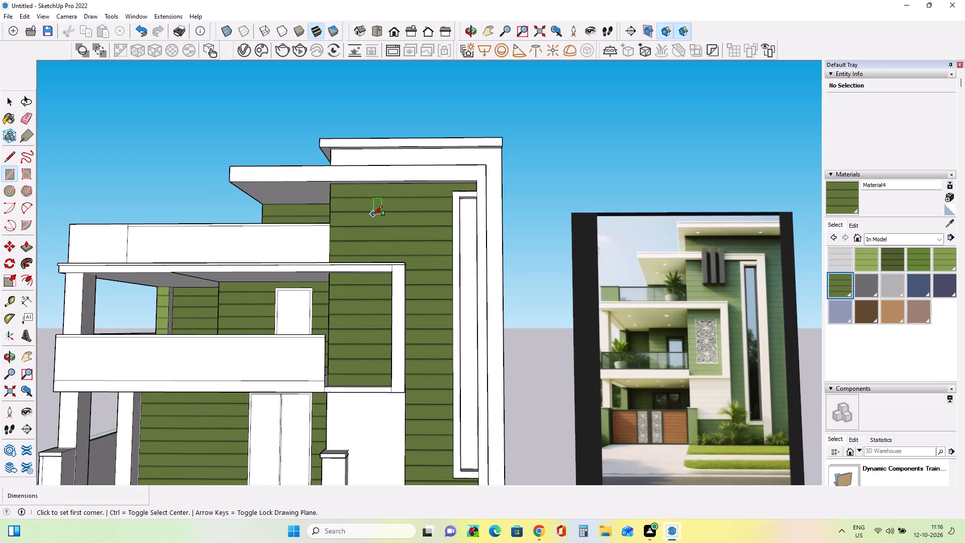
pyautogui.click(370, 222)
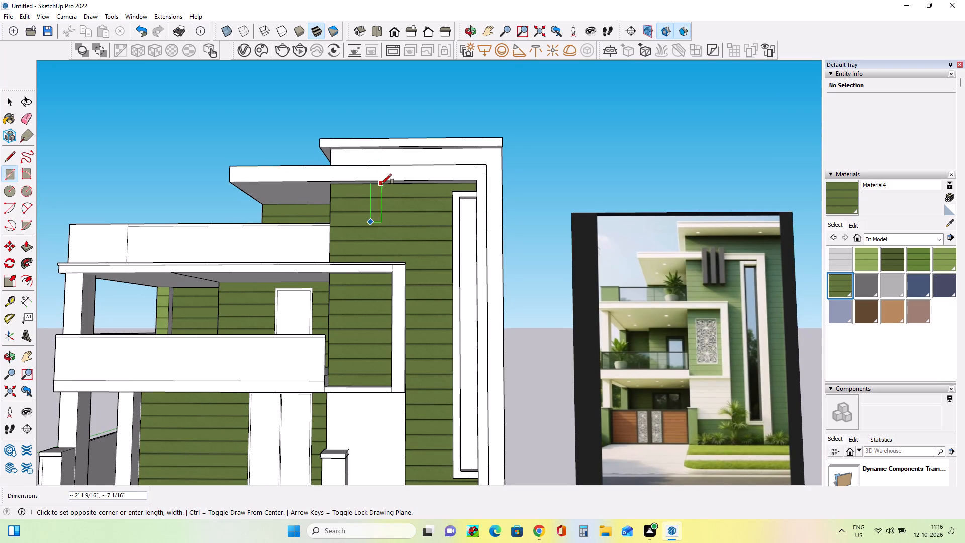
pyautogui.click(381, 184)
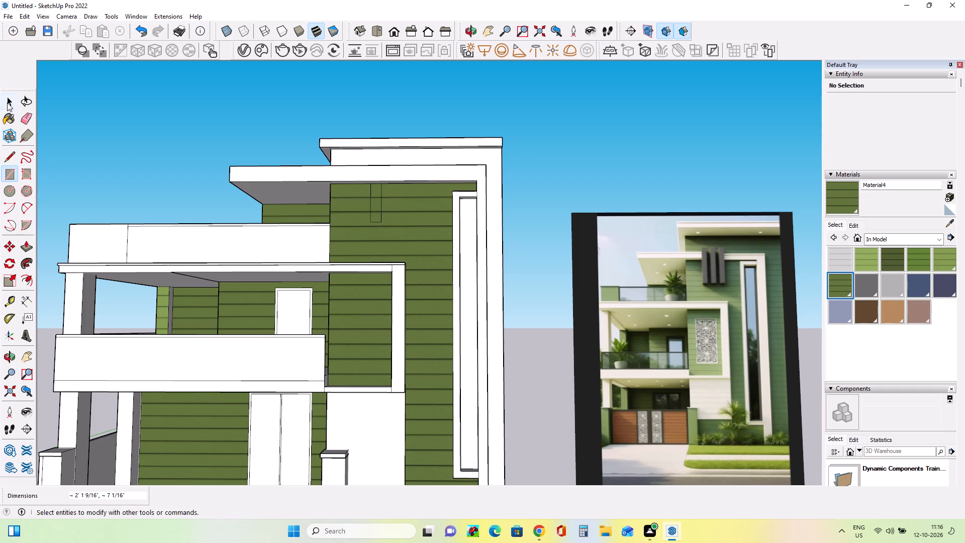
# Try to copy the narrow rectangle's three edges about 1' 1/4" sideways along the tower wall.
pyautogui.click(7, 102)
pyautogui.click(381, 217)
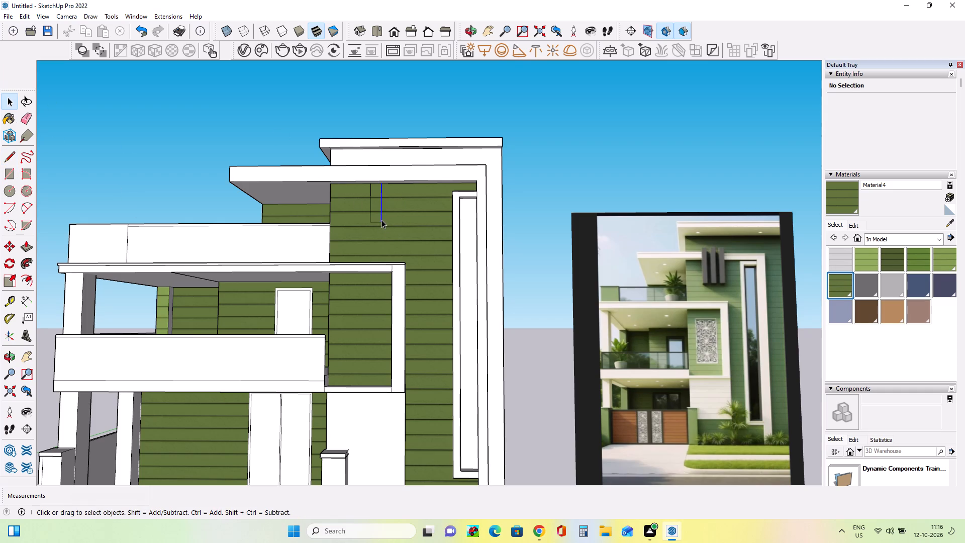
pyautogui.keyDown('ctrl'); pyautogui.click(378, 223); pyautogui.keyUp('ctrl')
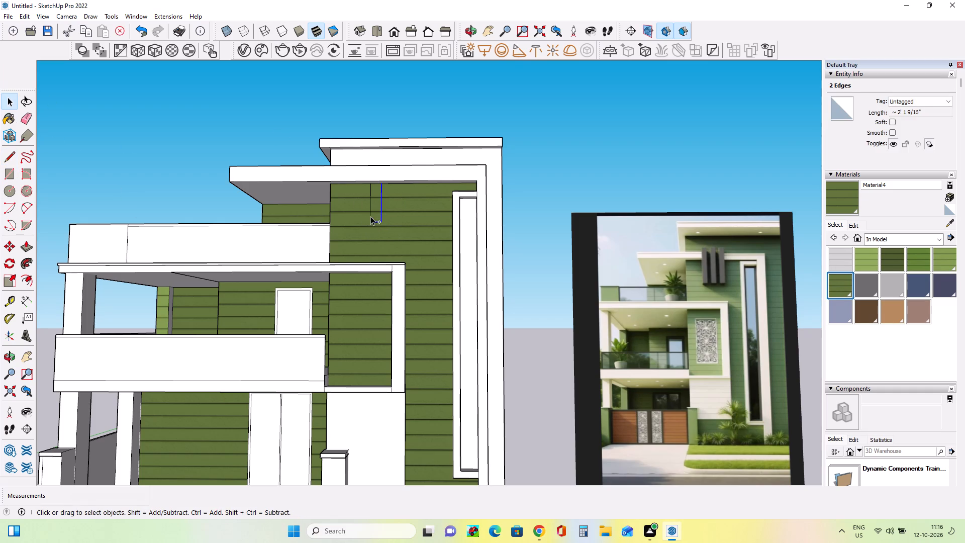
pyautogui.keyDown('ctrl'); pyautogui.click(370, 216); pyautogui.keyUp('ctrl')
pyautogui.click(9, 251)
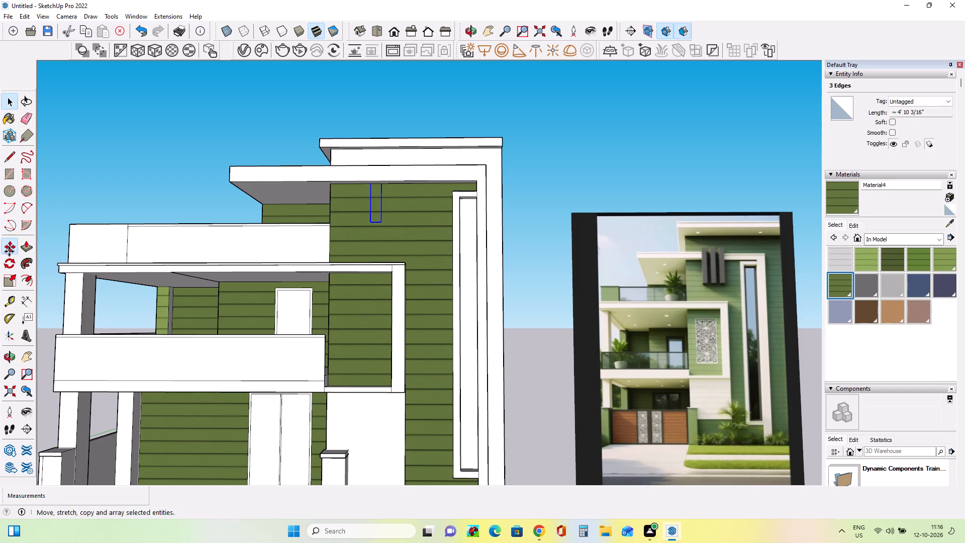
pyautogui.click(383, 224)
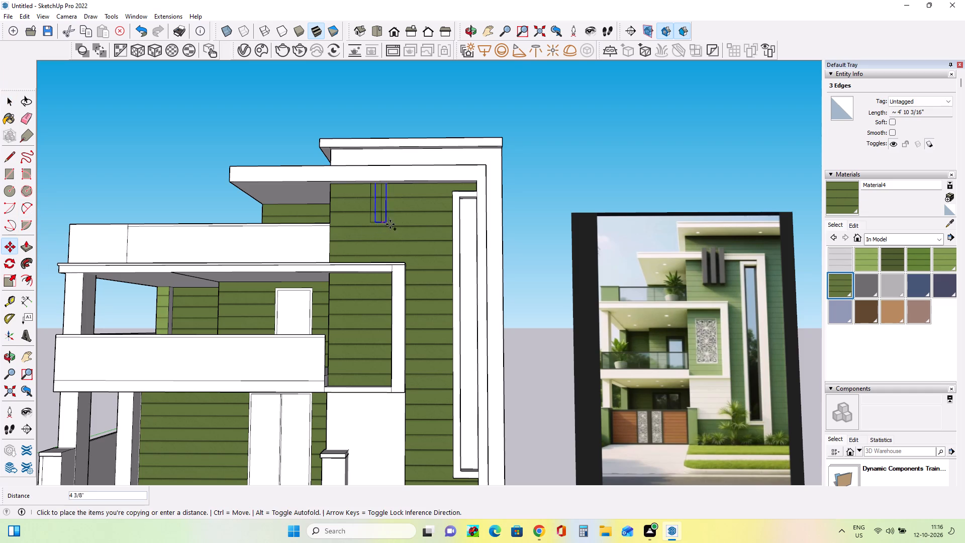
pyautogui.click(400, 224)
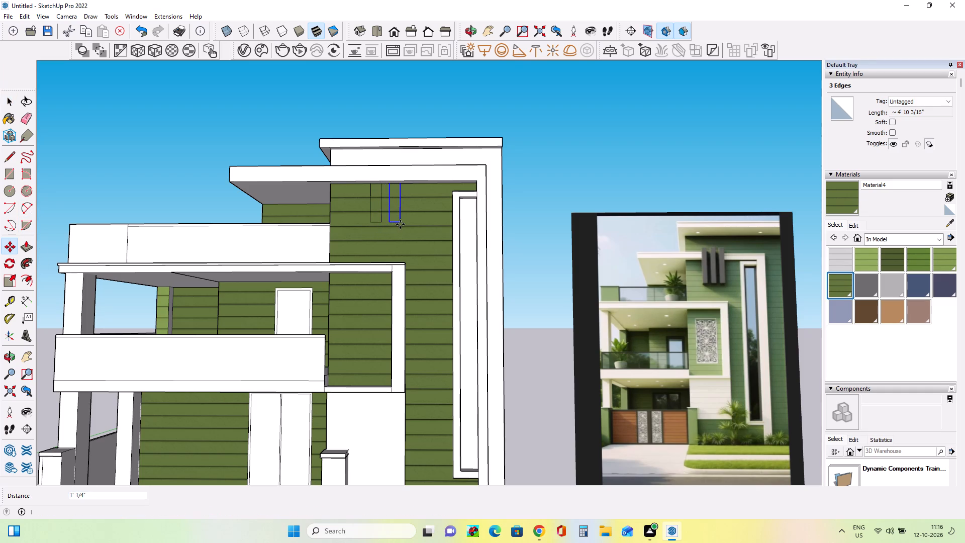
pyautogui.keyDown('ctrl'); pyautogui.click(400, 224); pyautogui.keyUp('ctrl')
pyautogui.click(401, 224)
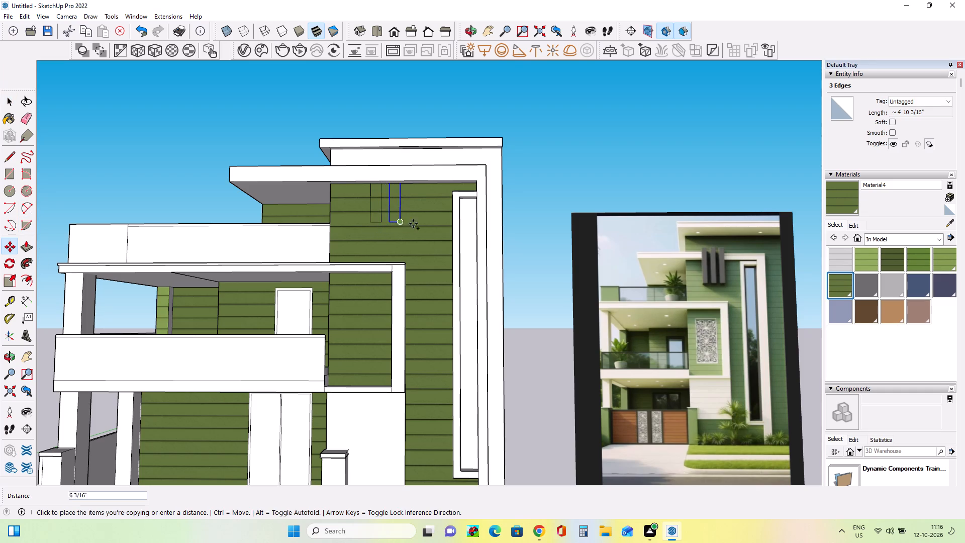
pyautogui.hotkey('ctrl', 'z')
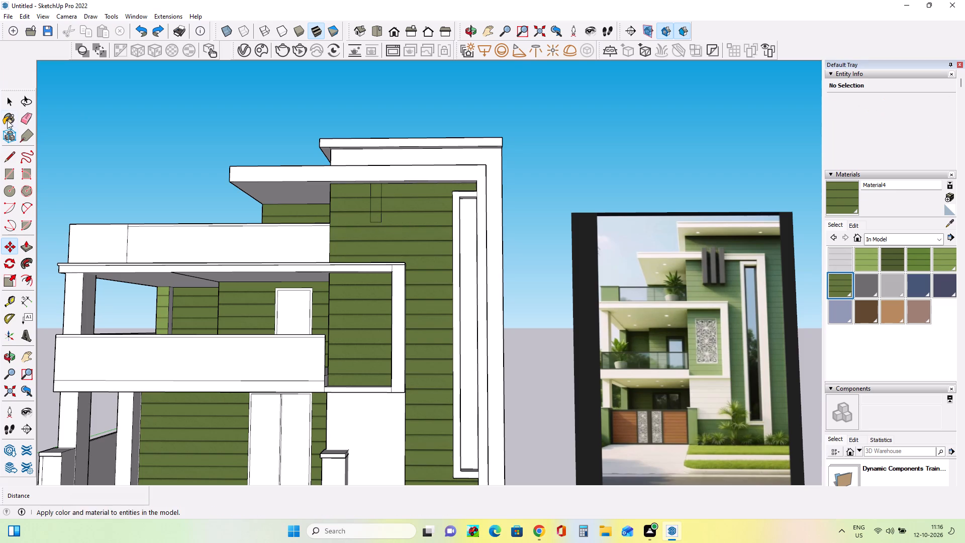
# Copy the narrow rectangle's outline twice along the tower wall beneath the canopy, at a spacing of about 11 9/16".
pyautogui.click(7, 104)
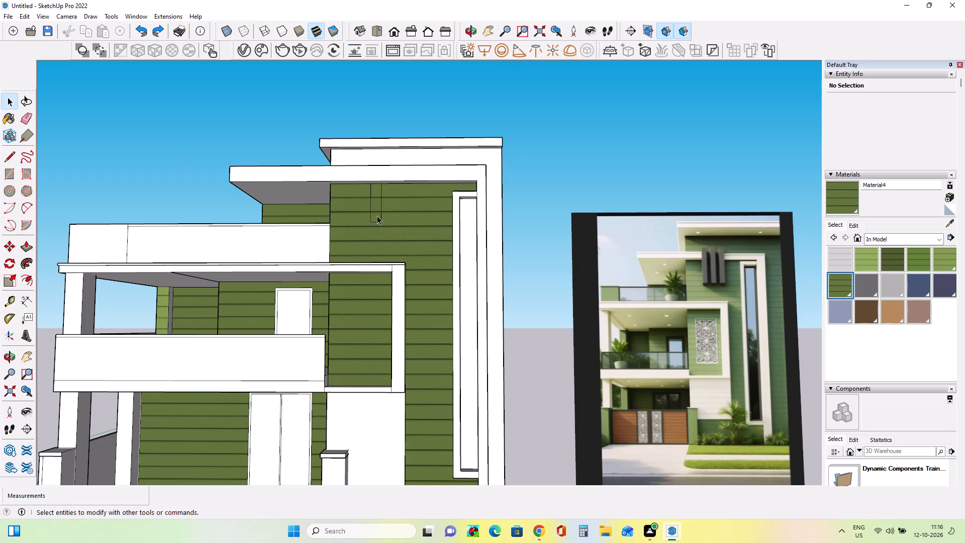
pyautogui.click(382, 217)
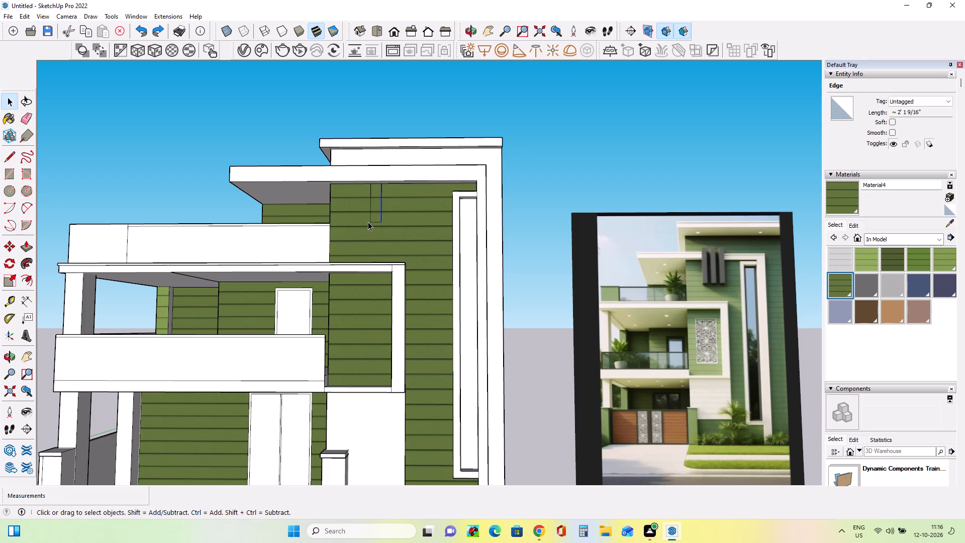
pyautogui.keyDown('ctrl'); pyautogui.click(373, 223); pyautogui.keyUp('ctrl')
pyautogui.keyDown('ctrl'); pyautogui.click(370, 219); pyautogui.keyUp('ctrl')
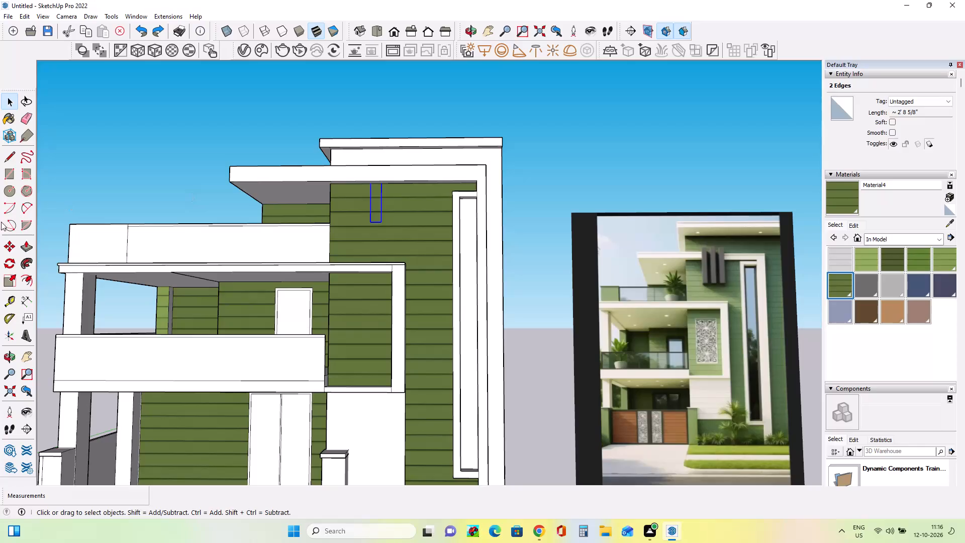
pyautogui.click(9, 249)
pyautogui.click(383, 223)
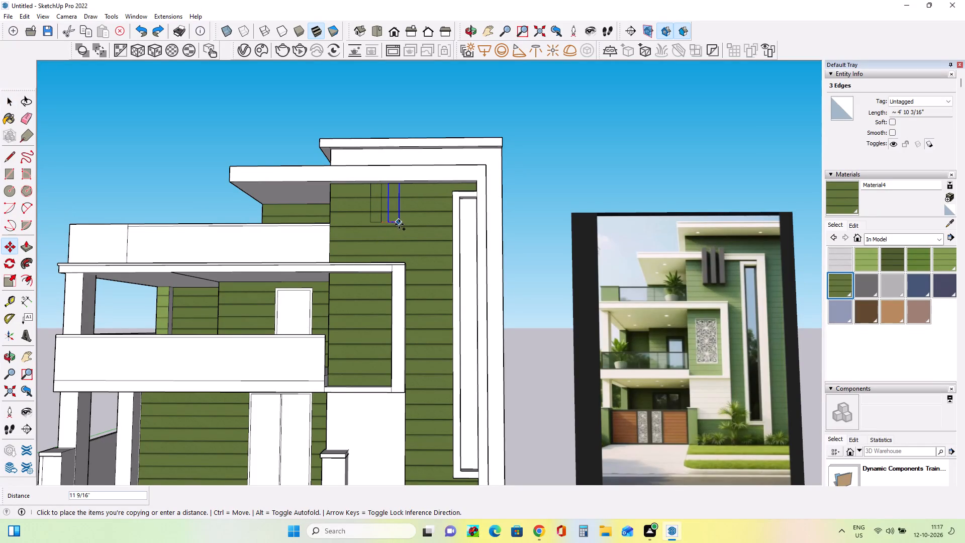
pyautogui.click(399, 224)
pyautogui.keyDown('ctrl'); pyautogui.click(399, 224); pyautogui.keyUp('ctrl')
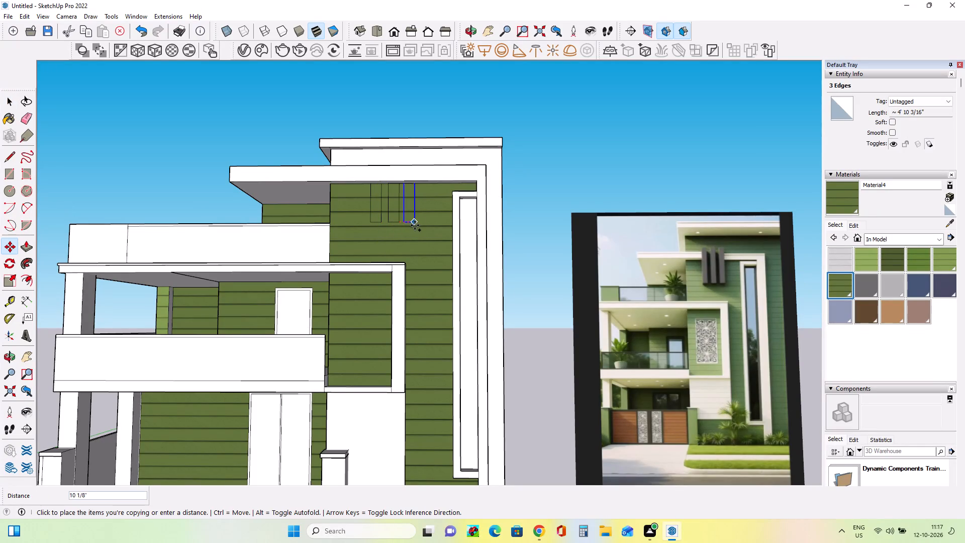
pyautogui.click(418, 225)
# Pull the first two narrow rectangles out of the tower wall about 7 1/4", flush with the canopy's front face.
pyautogui.moveTo(434, 248); pyautogui.dragTo(445, 277, button='middle')
pyautogui.click(32, 247)
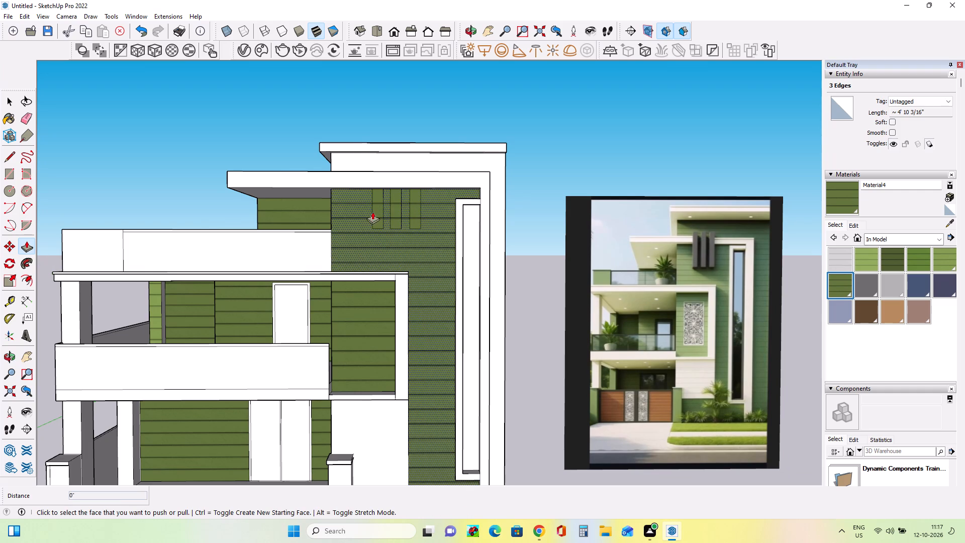
pyautogui.click(378, 212)
pyautogui.click(389, 174)
pyautogui.moveTo(418, 213); pyautogui.dragTo(347, 267, button='middle')
pyautogui.click(381, 230)
pyautogui.click(359, 196)
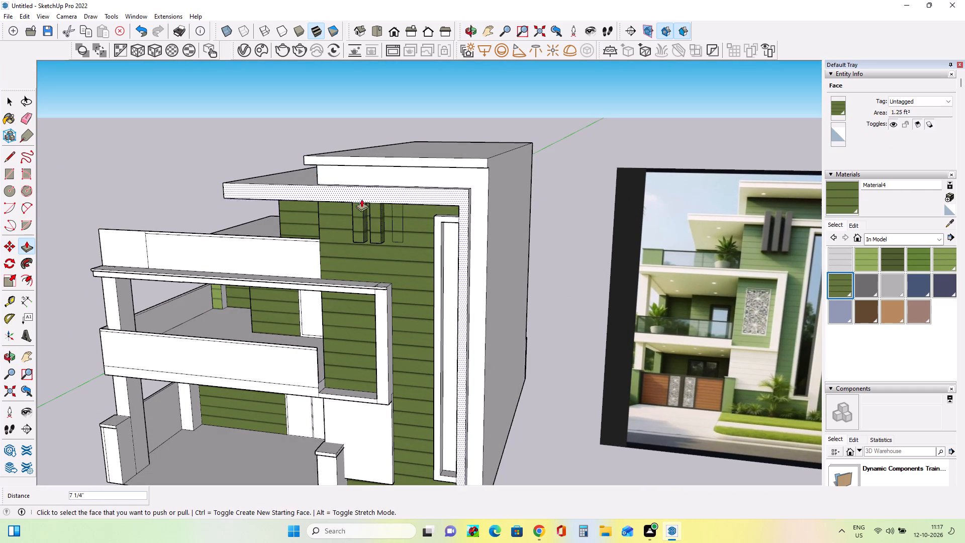
# Project all three fins about 7 3/8" beyond the canopy's front face, first pulling the third one out 7 1/4" from the wall.
pyautogui.moveTo(391, 228); pyautogui.dragTo(389, 250, button='middle')
pyautogui.click(358, 229)
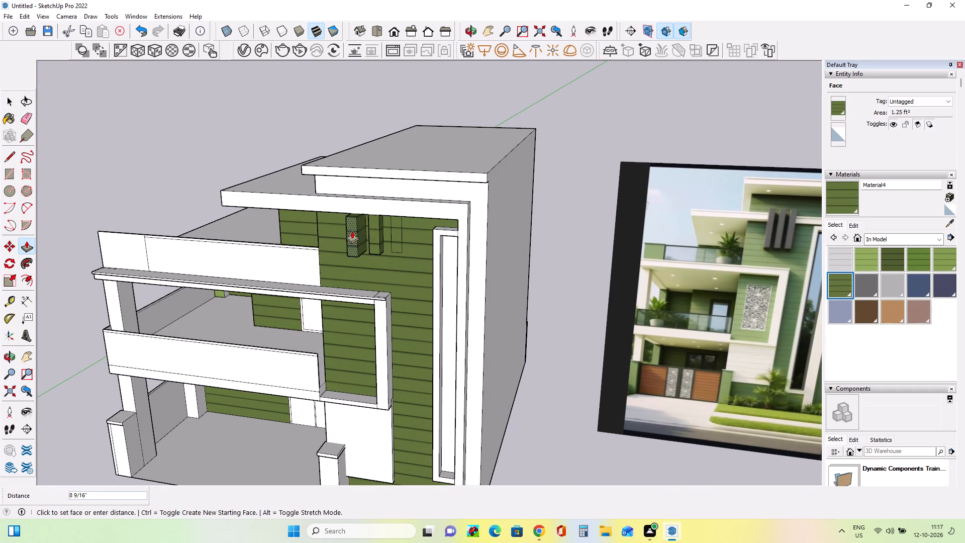
pyautogui.click(352, 229)
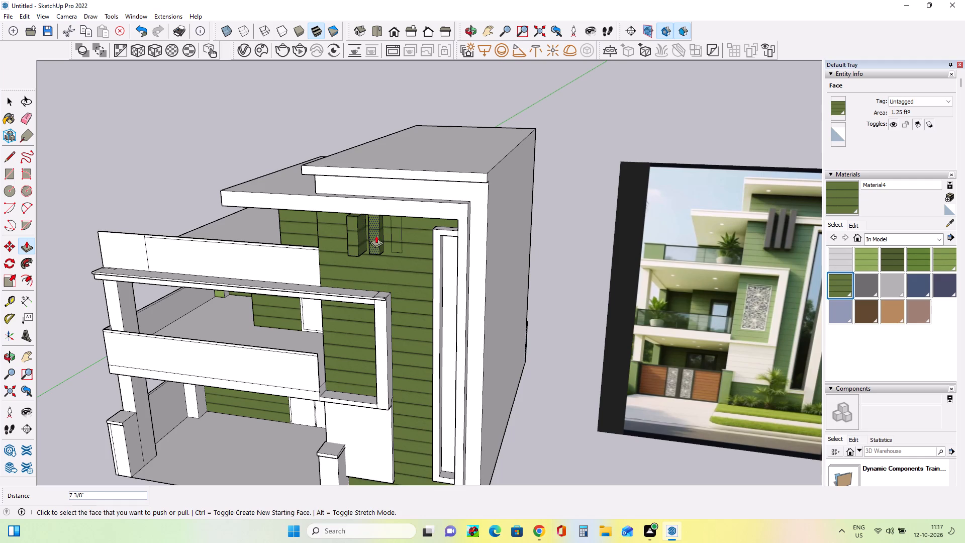
pyautogui.click(376, 235)
pyautogui.click(352, 222)
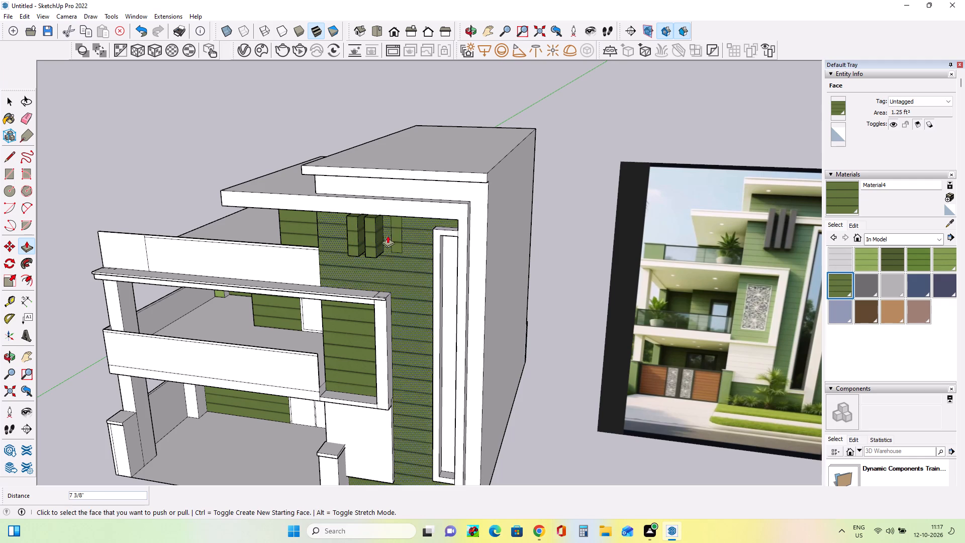
pyautogui.click(395, 239)
pyautogui.click(369, 240)
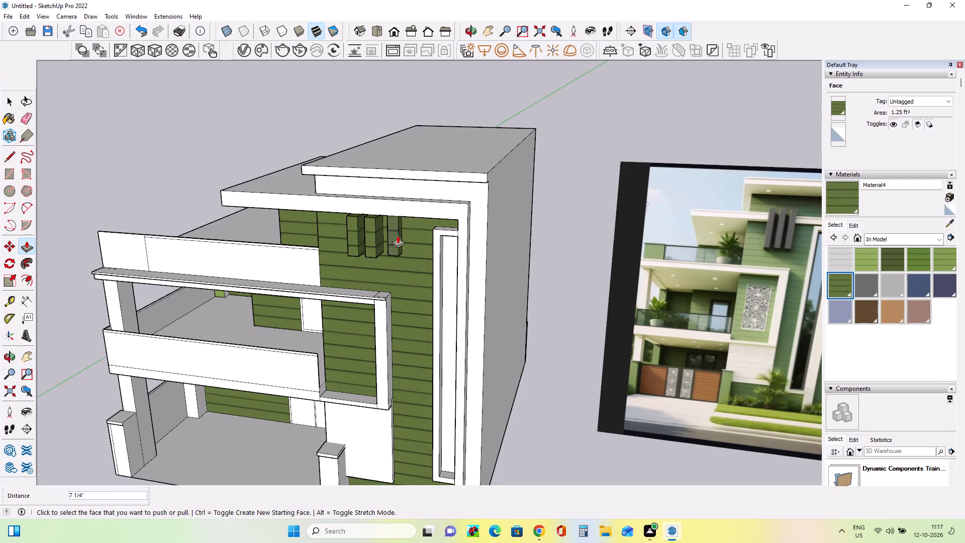
pyautogui.click(398, 235)
pyautogui.click(367, 224)
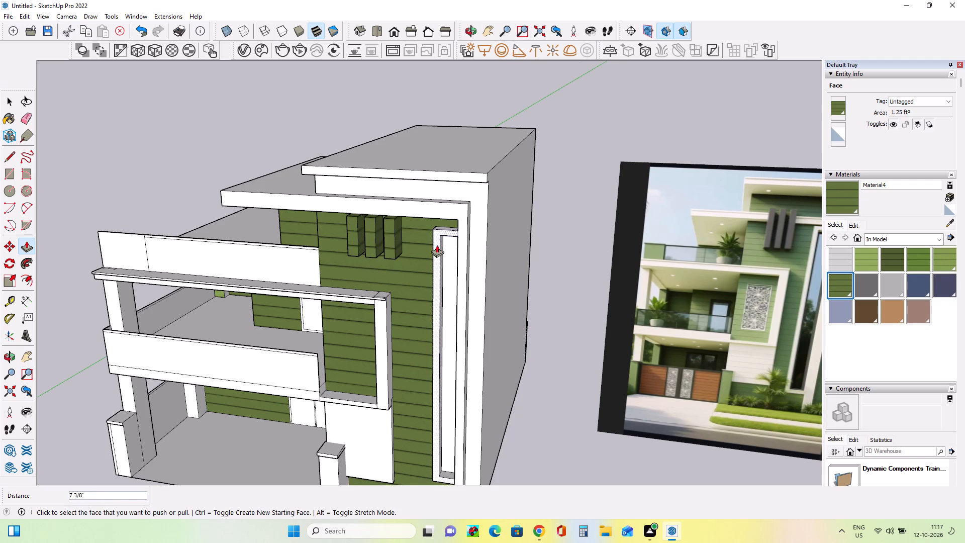
# Raise the first fin's top face about 10 1/8" to the canopy's top edge, and a further 4 1/8" above it.
pyautogui.moveTo(437, 246); pyautogui.dragTo(352, 290, button='middle')
pyautogui.scroll(3, 331, 233)
pyautogui.moveTo(332, 238); pyautogui.dragTo(338, 285, button='middle')
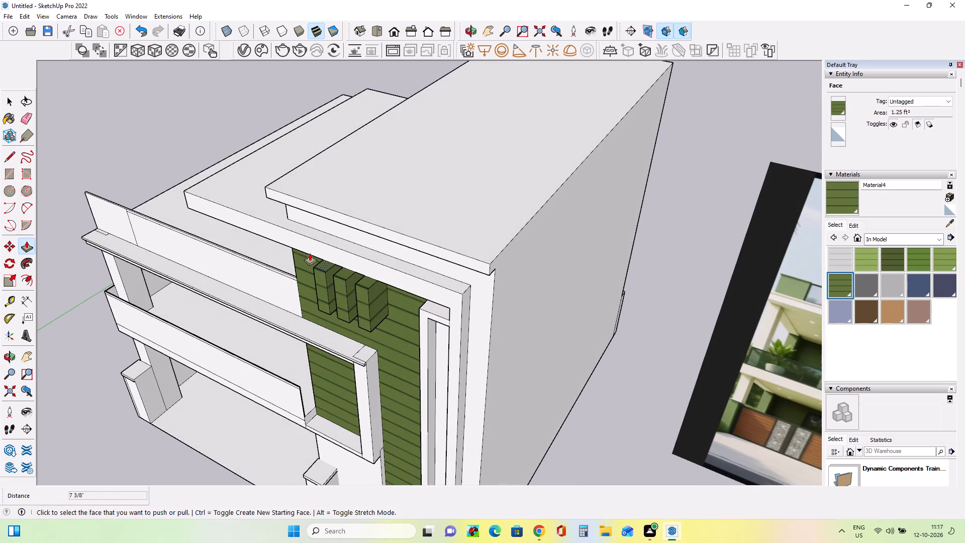
pyautogui.click(29, 244)
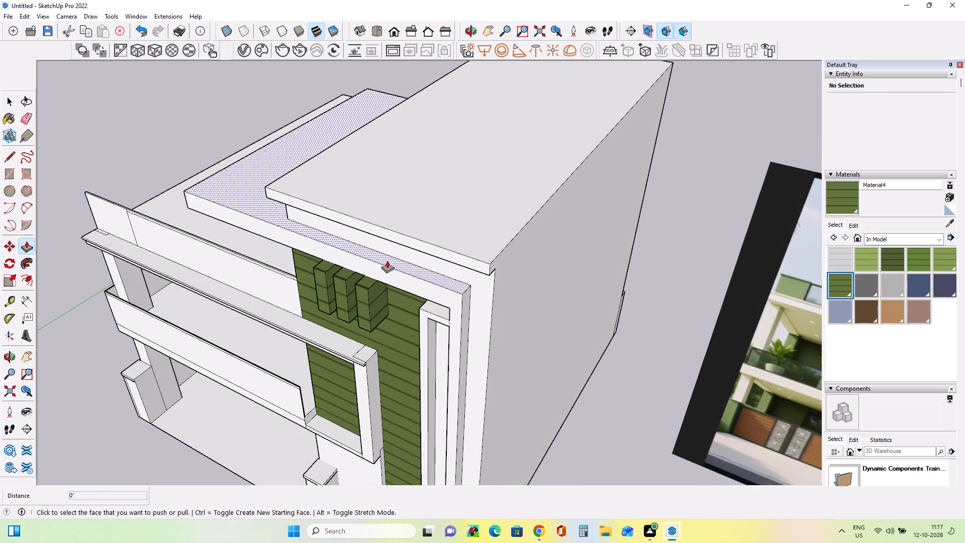
pyautogui.click(322, 267)
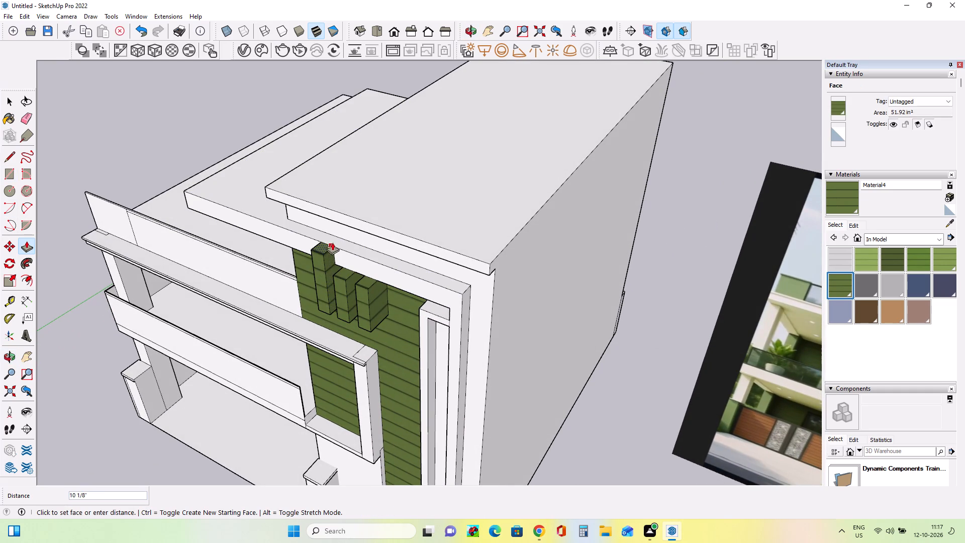
pyautogui.click(333, 239)
pyautogui.scroll(-7, 321, 263)
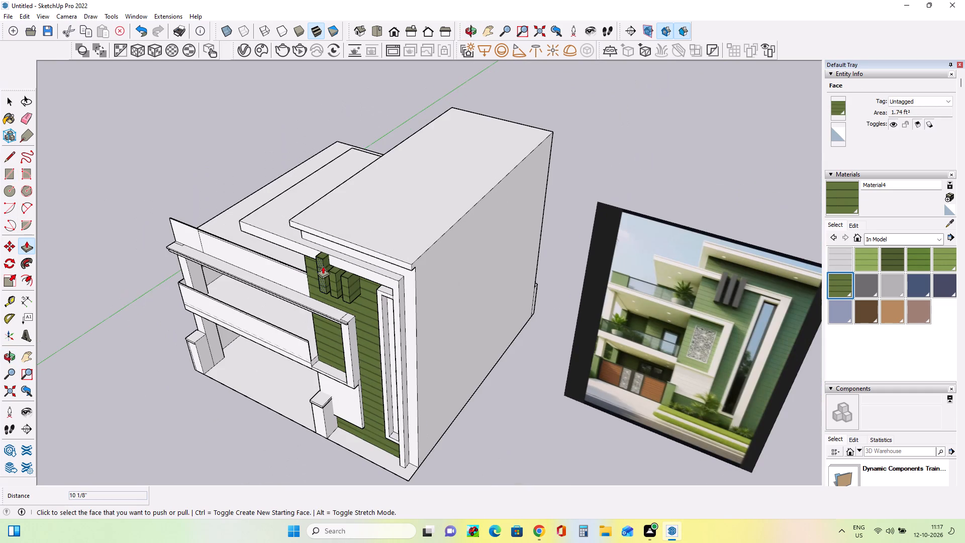
pyautogui.scroll(8, 303, 262)
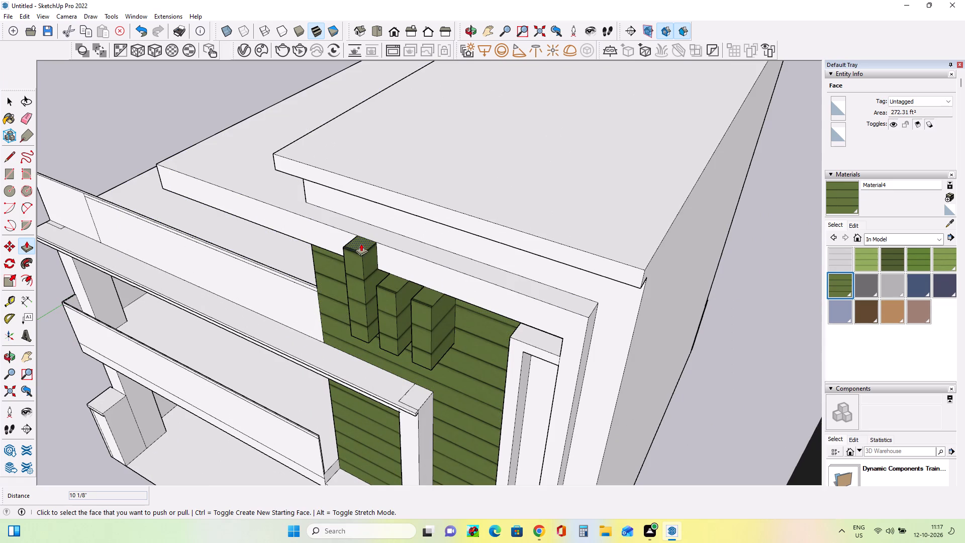
pyautogui.click(360, 244)
pyautogui.click(362, 233)
# Compare the raised first fin with the vertical fins in the reference image.
pyautogui.moveTo(364, 291); pyautogui.dragTo(408, 241, button='middle')
pyautogui.scroll(1, 373, 279)
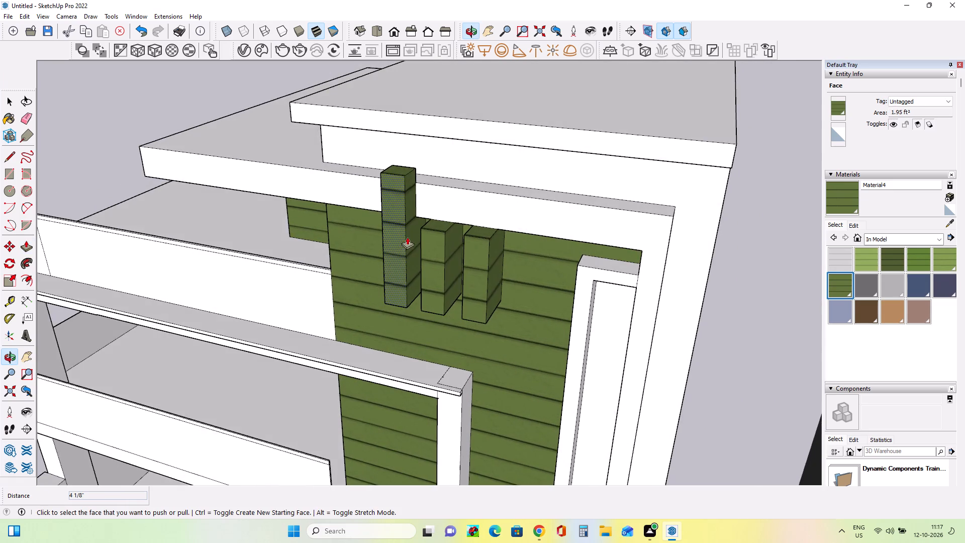
pyautogui.scroll(-8, 405, 233)
pyautogui.scroll(-10, 741, 227)
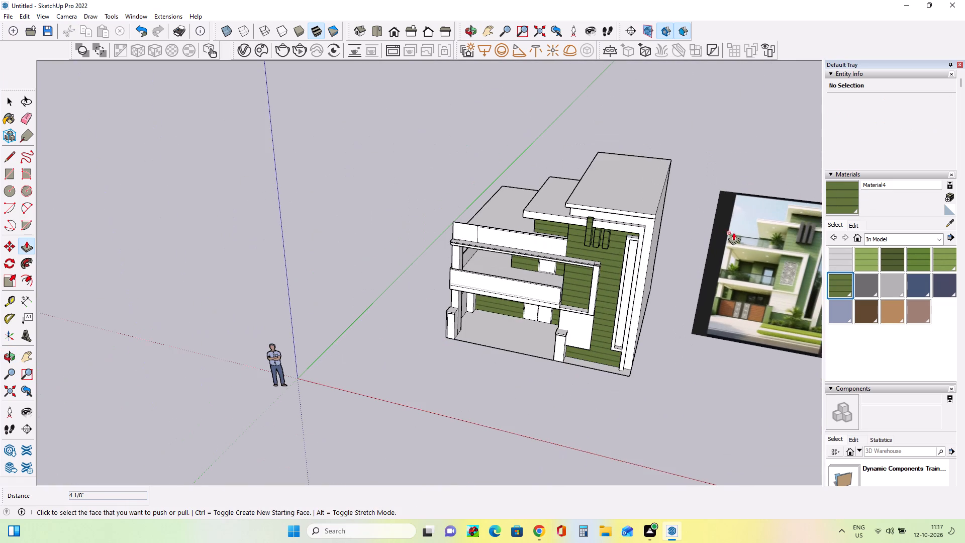
pyautogui.scroll(18, 815, 218)
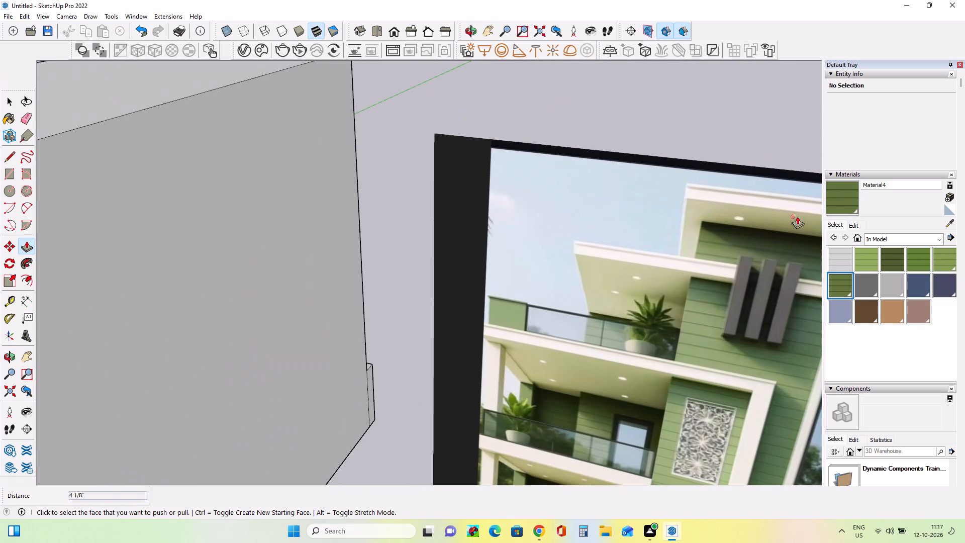
pyautogui.scroll(-5, 797, 216)
pyautogui.scroll(-9, 605, 227)
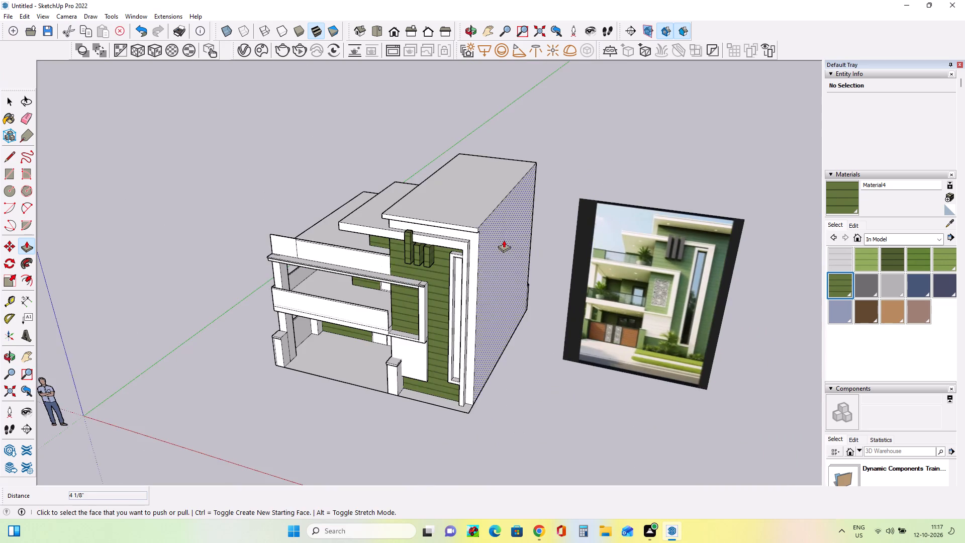
# Raise the first fin's top slightly and extend its back face about 2 5/16" over the canopy.
pyautogui.moveTo(504, 240); pyautogui.dragTo(188, 299, button='middle')
pyautogui.scroll(14, 337, 216)
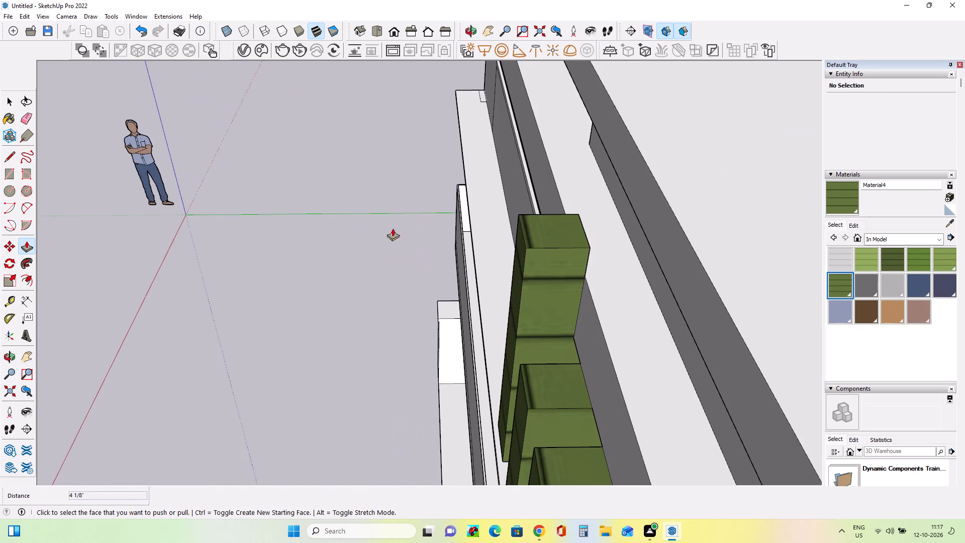
pyautogui.moveTo(593, 236); pyautogui.dragTo(505, 215, button='middle')
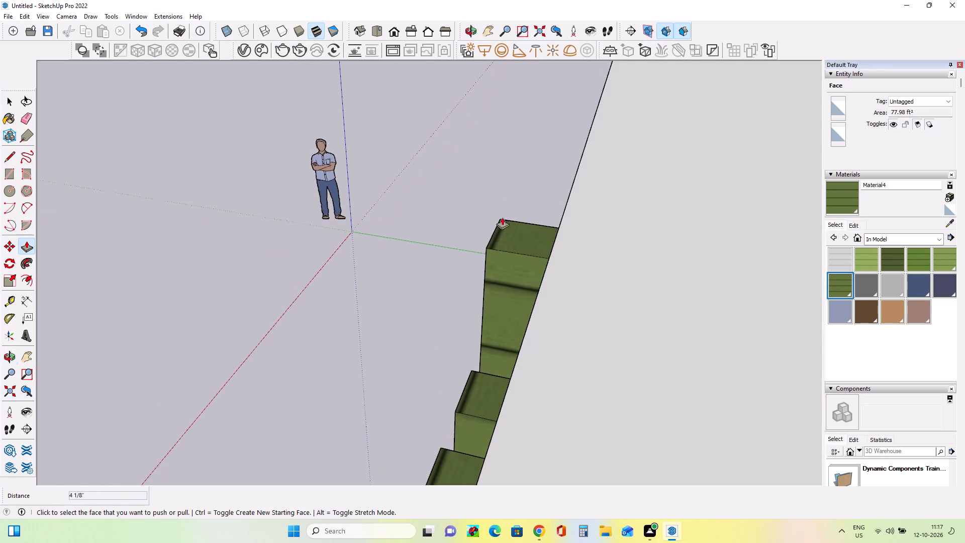
pyautogui.scroll(4, 513, 239)
pyautogui.moveTo(550, 274); pyautogui.dragTo(554, 275, button='middle')
pyautogui.click(554, 255)
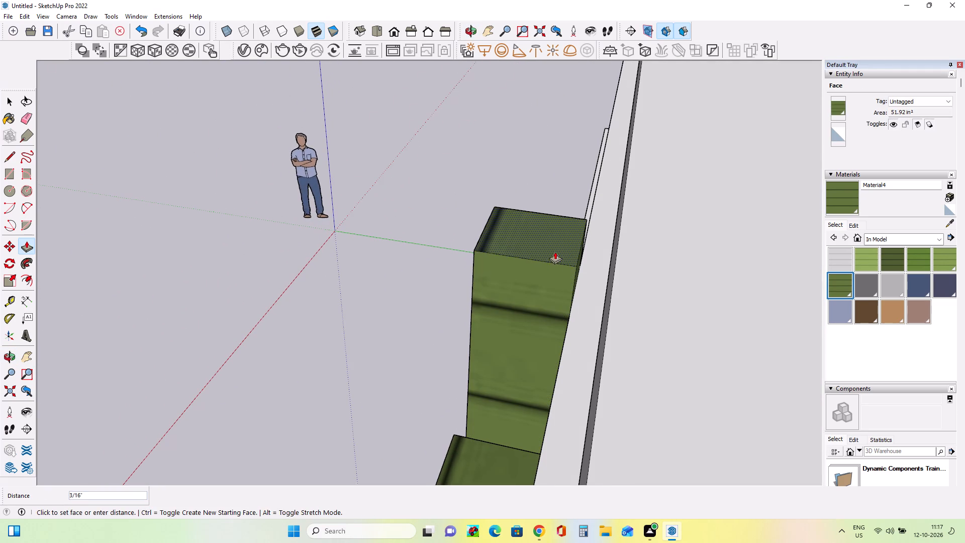
pyautogui.click(555, 251)
pyautogui.click(578, 265)
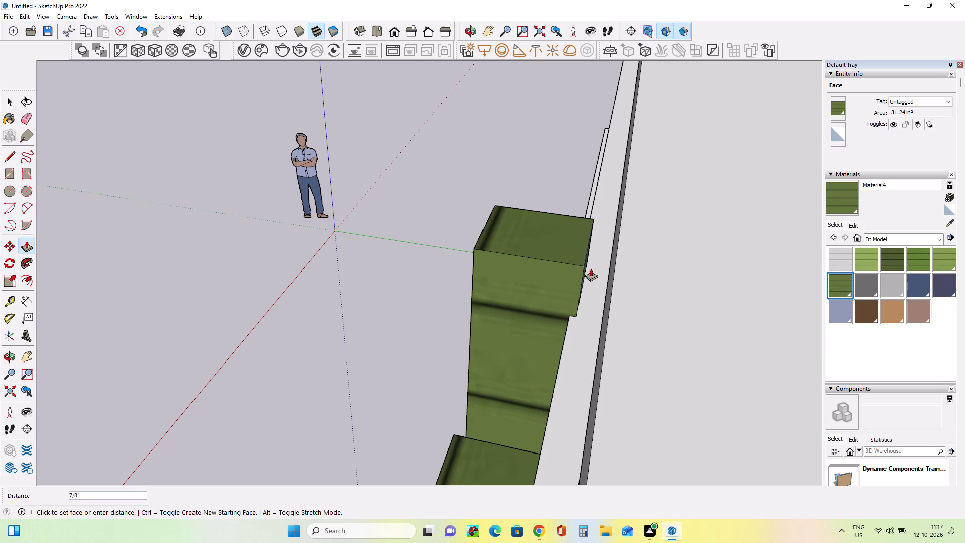
pyautogui.click(609, 273)
# Raise the second fin's top face about 10 1/8" to the canopy's top edge.
pyautogui.scroll(-8, 497, 286)
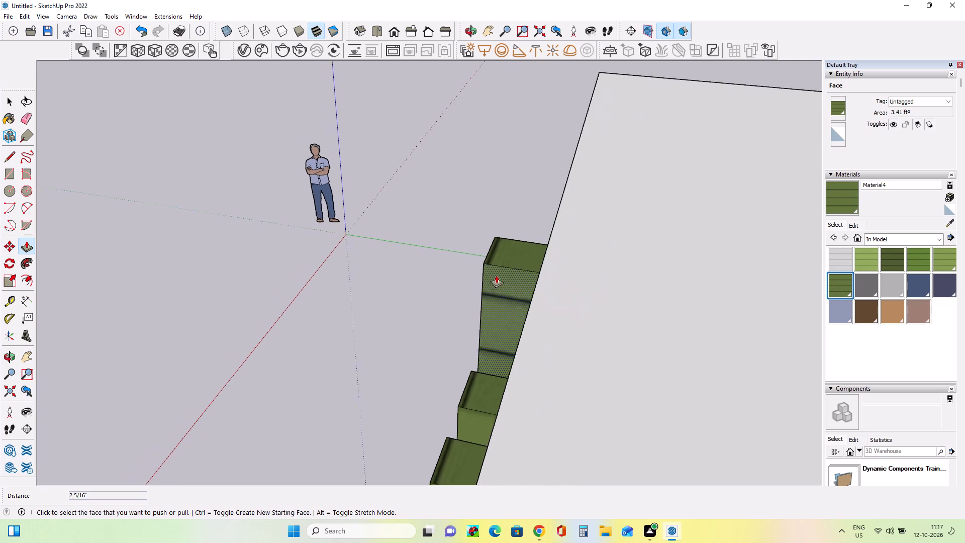
pyautogui.scroll(-2, 496, 275)
pyautogui.moveTo(474, 316); pyautogui.dragTo(513, 308, button='middle')
pyautogui.scroll(3, 606, 305)
pyautogui.click(598, 333)
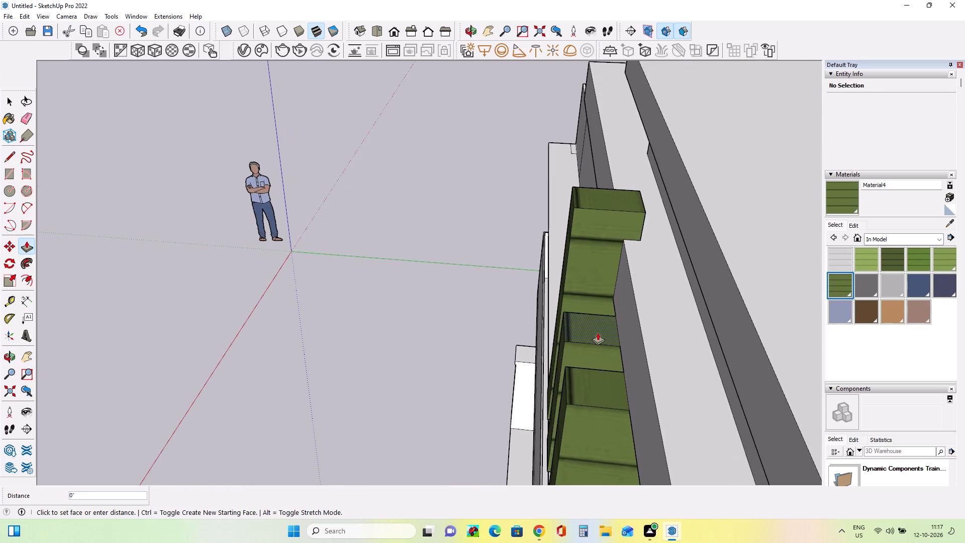
pyautogui.click(612, 208)
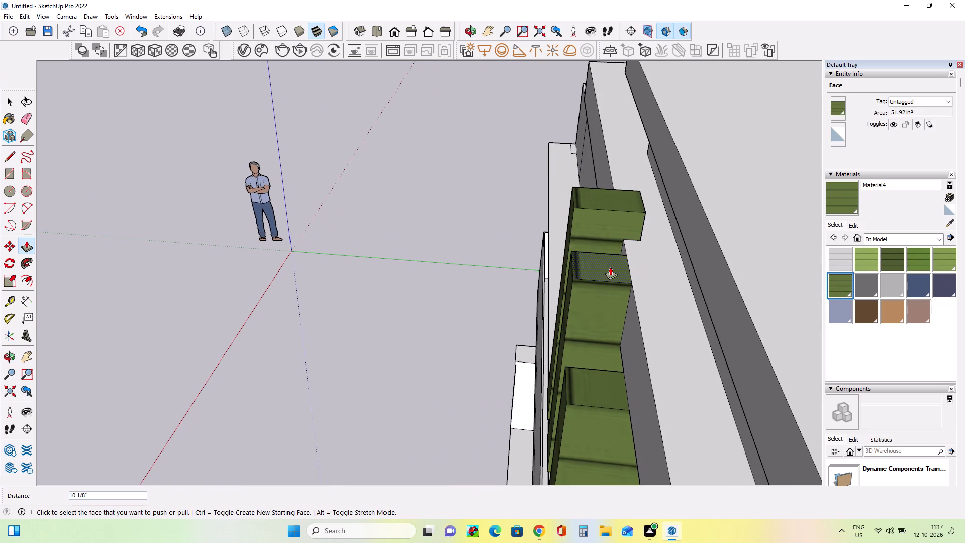
# Raise the second fin's top face a further 4 7/16" and extend its back face about 2" over the canopy.
pyautogui.click(610, 267)
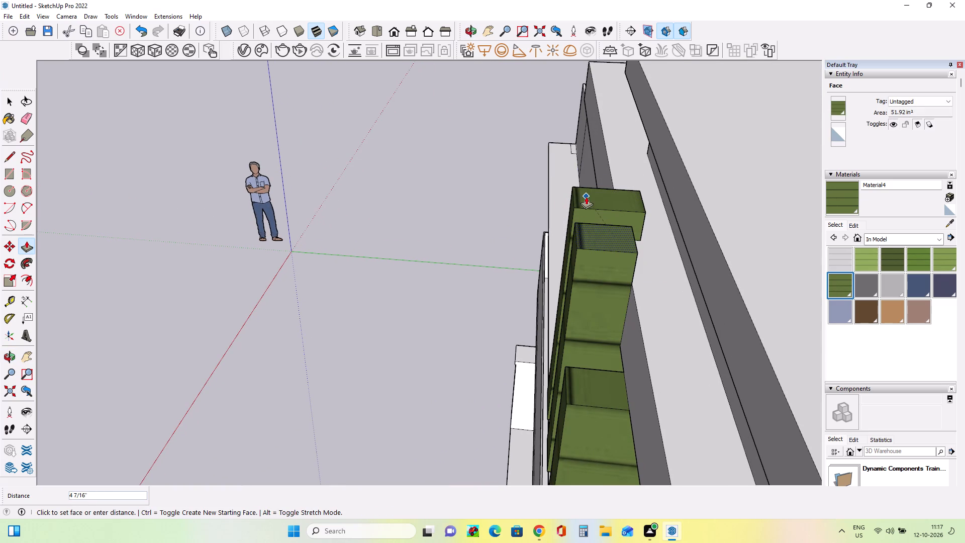
pyautogui.click(586, 197)
pyautogui.moveTo(591, 286); pyautogui.dragTo(562, 277, button='middle')
pyautogui.scroll(3, 607, 276)
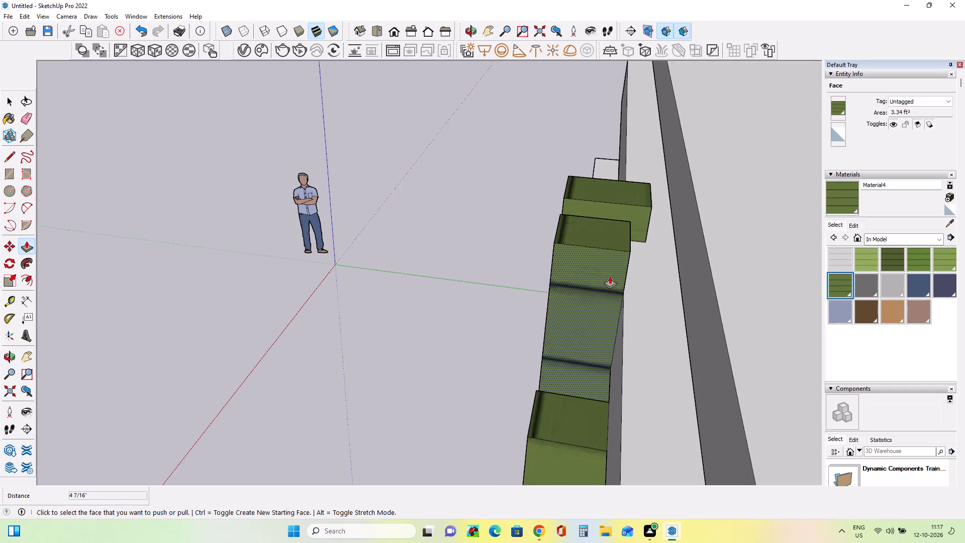
pyautogui.scroll(1, 610, 276)
pyautogui.moveTo(665, 273); pyautogui.dragTo(614, 278, button='middle')
pyautogui.moveTo(616, 278); pyautogui.dragTo(643, 288, button='middle')
pyautogui.scroll(4, 506, 250)
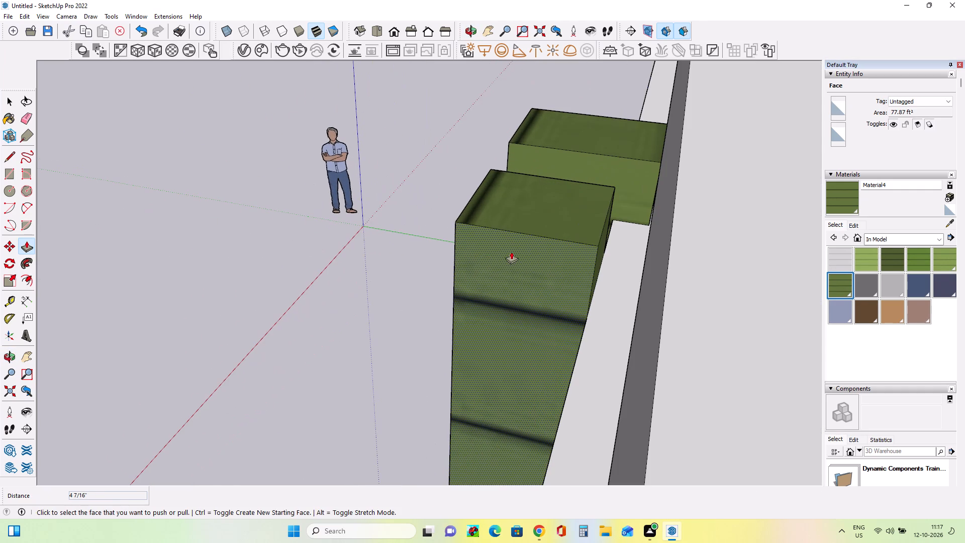
pyautogui.middleClick(576, 264)
pyautogui.click(600, 253)
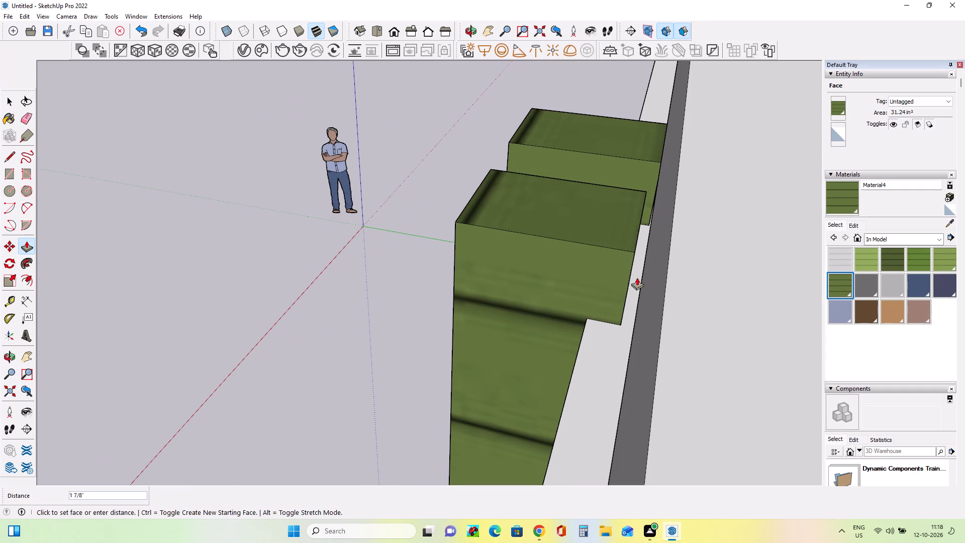
pyautogui.click(648, 308)
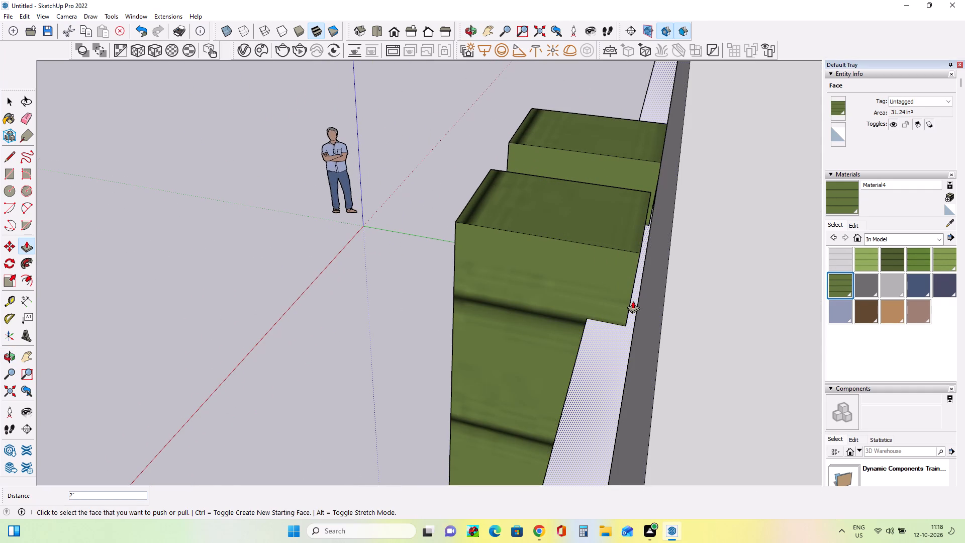
pyautogui.moveTo(642, 287); pyautogui.dragTo(639, 293, button='middle')
pyautogui.scroll(5, 639, 276)
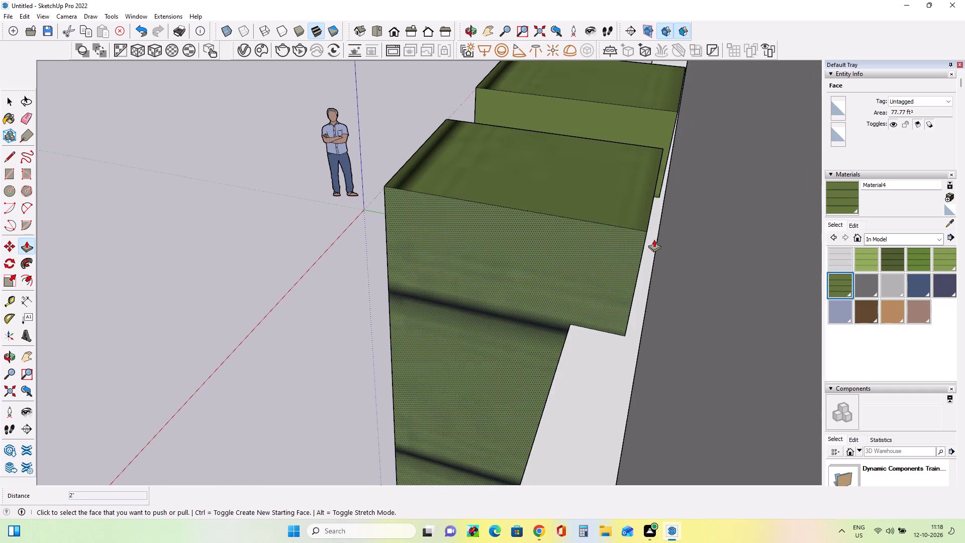
pyautogui.moveTo(667, 244); pyautogui.dragTo(658, 241, button='middle')
pyautogui.scroll(4, 630, 274)
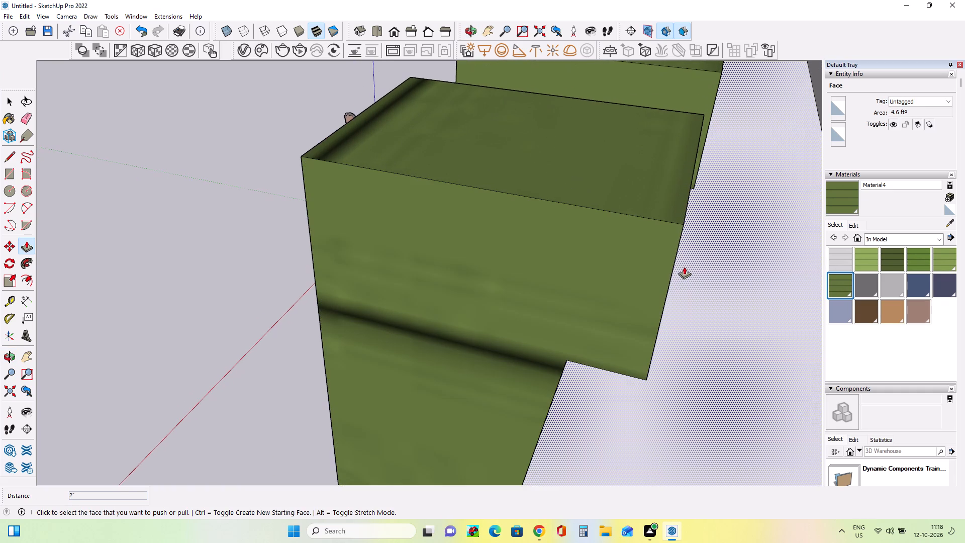
pyautogui.scroll(-5, 663, 263)
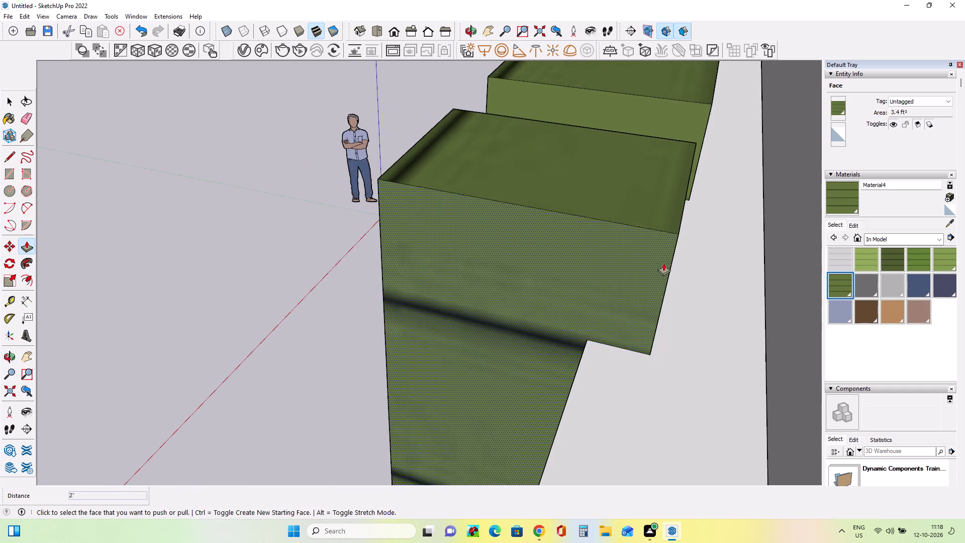
# Raise the third fin's top face about 10 1/8" to the canopy's top edge, and a further 4 7/16" above it.
pyautogui.scroll(-4, 663, 263)
pyautogui.moveTo(543, 277); pyautogui.dragTo(579, 217, button='middle')
pyautogui.scroll(-8, 578, 214)
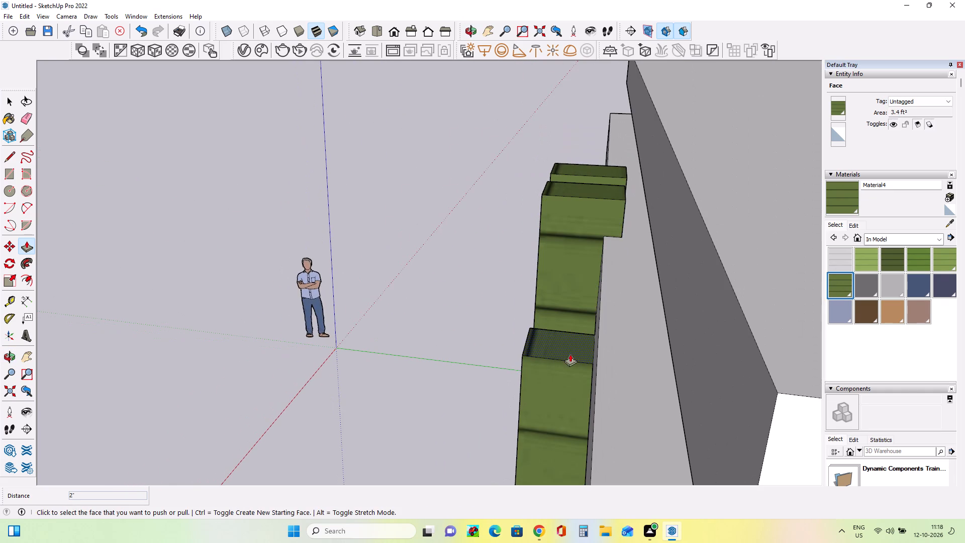
pyautogui.click(570, 354)
pyautogui.click(586, 185)
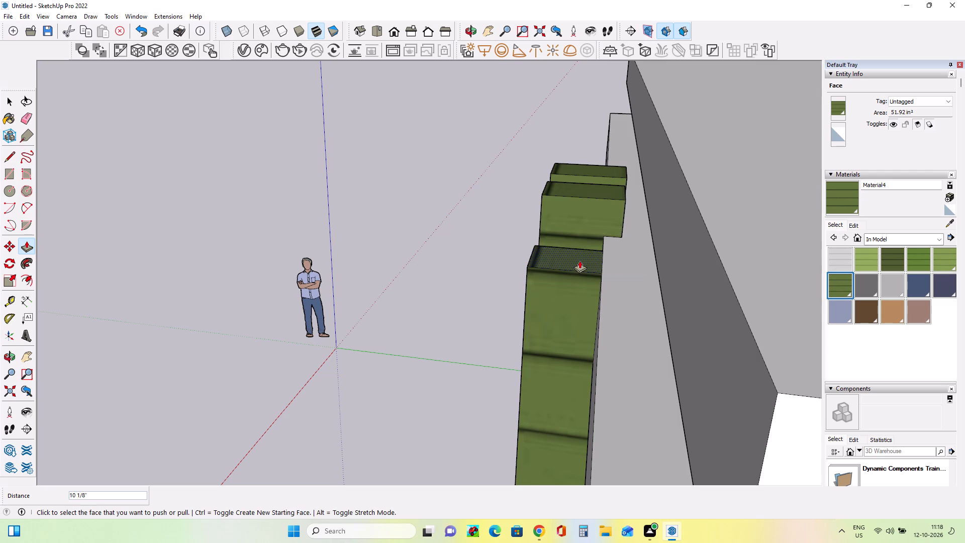
pyautogui.click(580, 260)
pyautogui.click(623, 194)
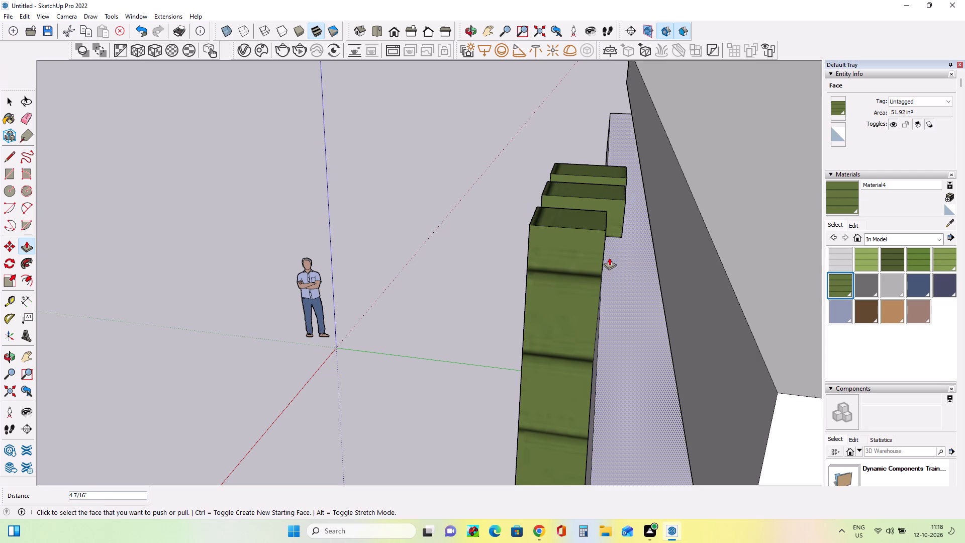
# Extend the upper back face of the third fin about 2 9/16" over the canopy.
pyautogui.moveTo(615, 257); pyautogui.dragTo(605, 265, button='middle')
pyautogui.moveTo(605, 265); pyautogui.dragTo(609, 280, button='middle')
pyautogui.scroll(5, 605, 263)
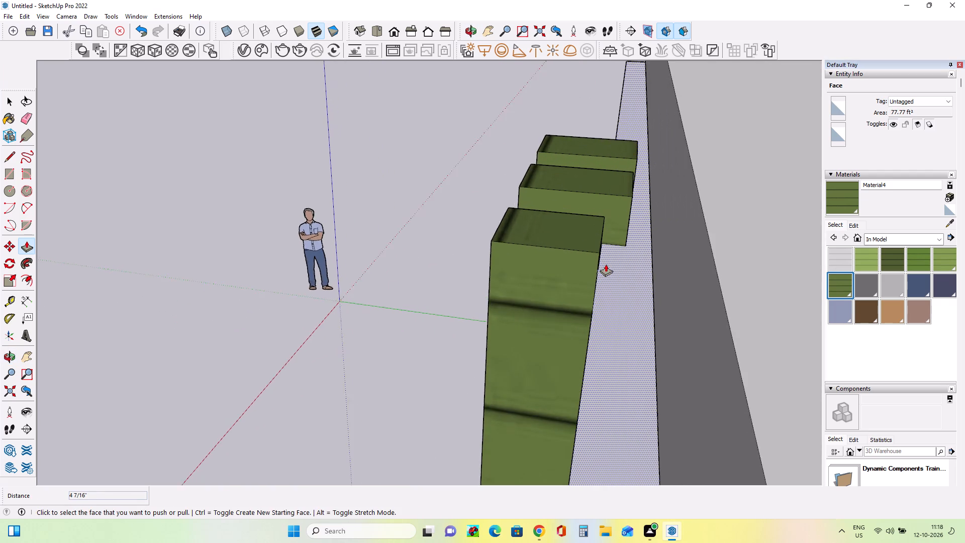
pyautogui.scroll(3, 606, 264)
pyautogui.moveTo(607, 265); pyautogui.dragTo(595, 276, button='middle')
pyautogui.click(580, 281)
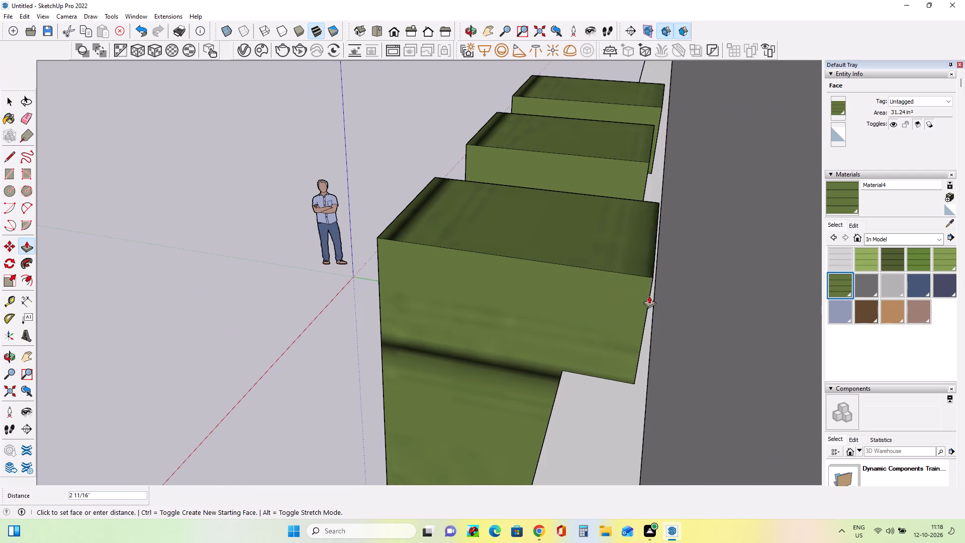
pyautogui.click(645, 293)
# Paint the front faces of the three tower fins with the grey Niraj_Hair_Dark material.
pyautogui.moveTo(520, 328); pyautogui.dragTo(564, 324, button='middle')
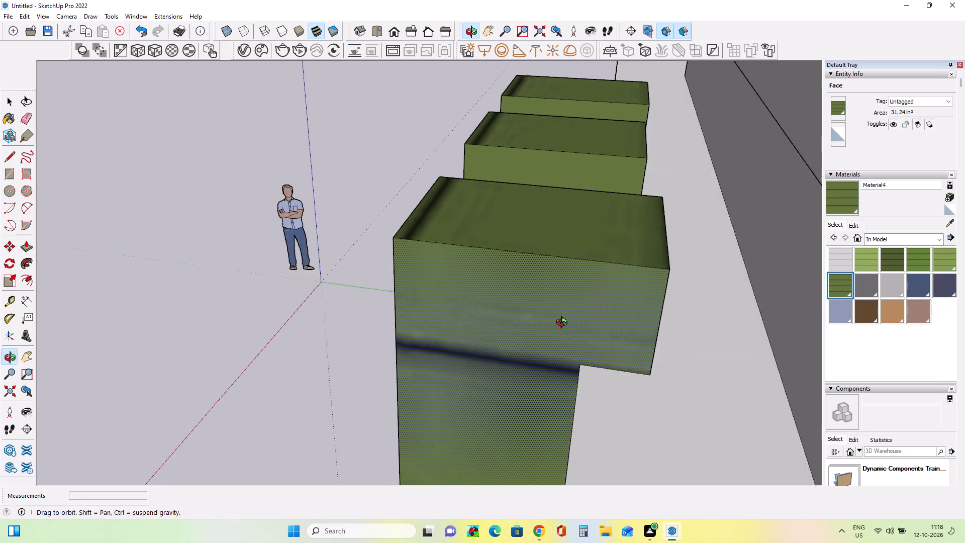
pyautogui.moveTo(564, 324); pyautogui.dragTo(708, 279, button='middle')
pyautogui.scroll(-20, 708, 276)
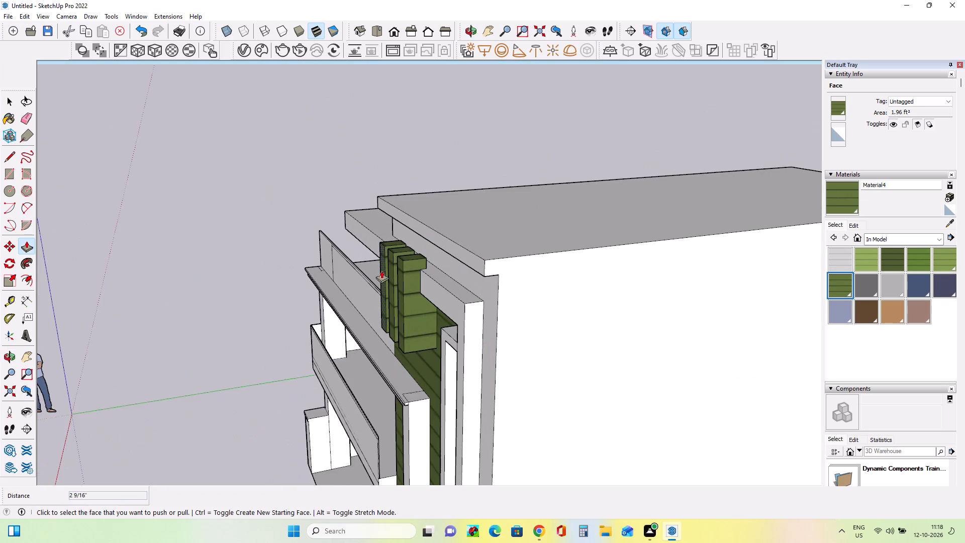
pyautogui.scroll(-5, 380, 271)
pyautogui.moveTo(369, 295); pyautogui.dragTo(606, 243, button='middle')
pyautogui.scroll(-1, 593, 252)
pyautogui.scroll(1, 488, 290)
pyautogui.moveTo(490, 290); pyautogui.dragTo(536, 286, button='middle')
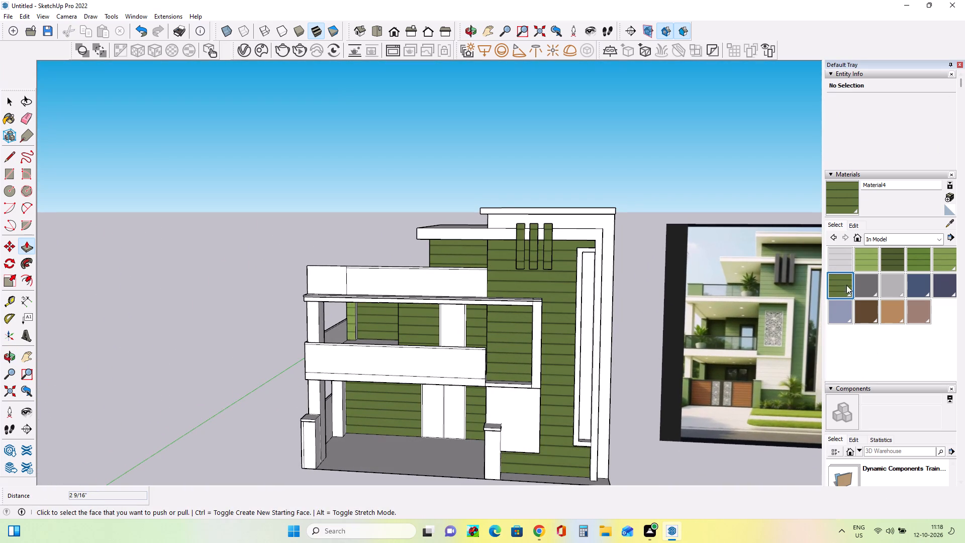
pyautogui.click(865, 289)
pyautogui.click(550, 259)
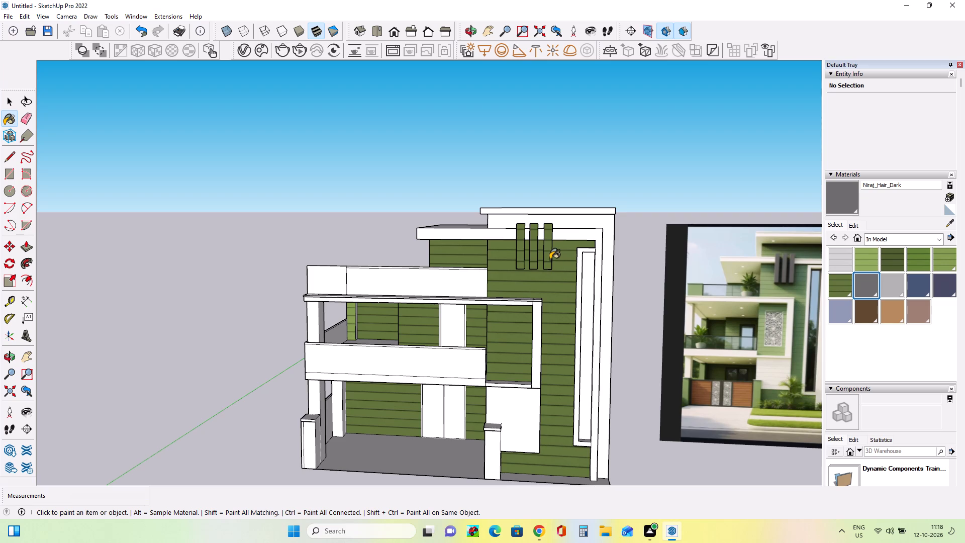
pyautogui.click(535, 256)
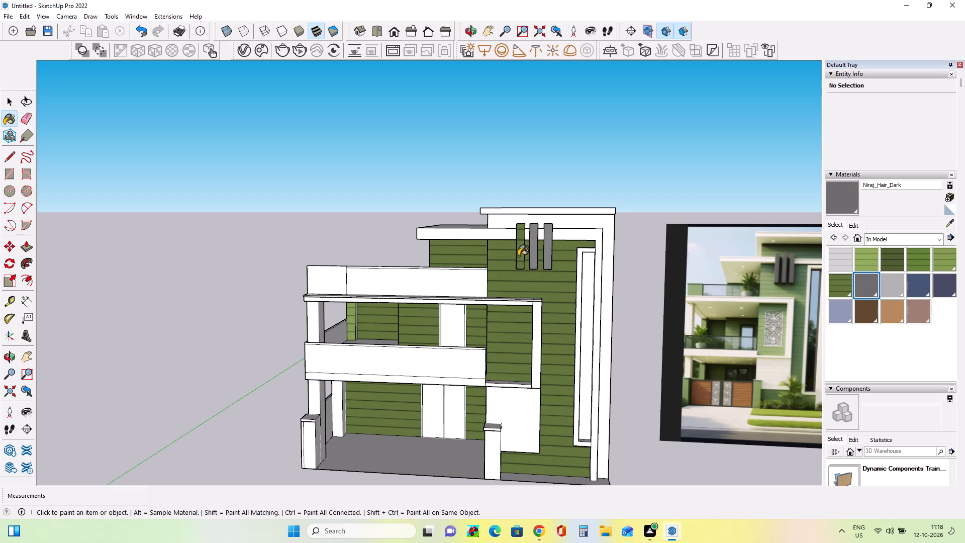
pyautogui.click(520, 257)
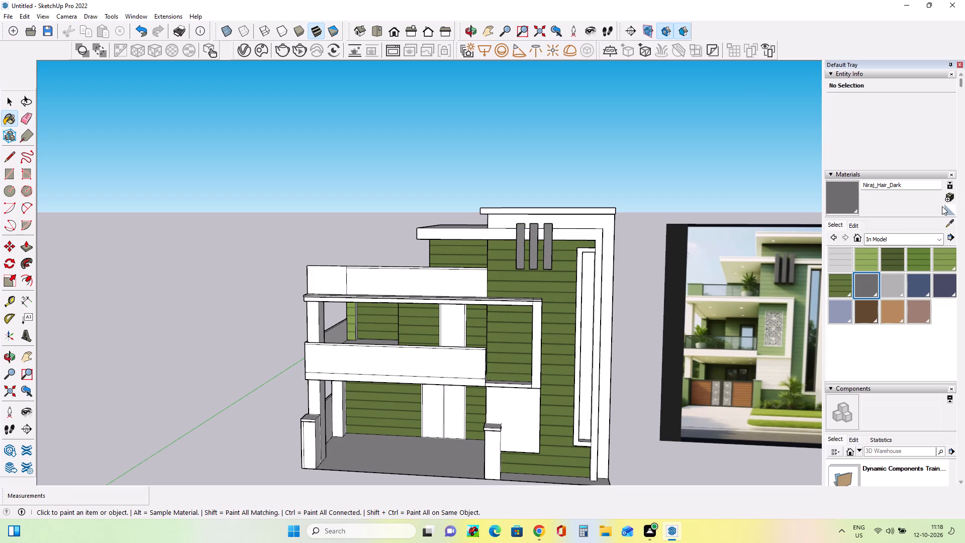
# Create a new material in a darker shade of the grey and paint the three fins' front faces with it.
pyautogui.click(948, 196)
pyautogui.click(952, 198)
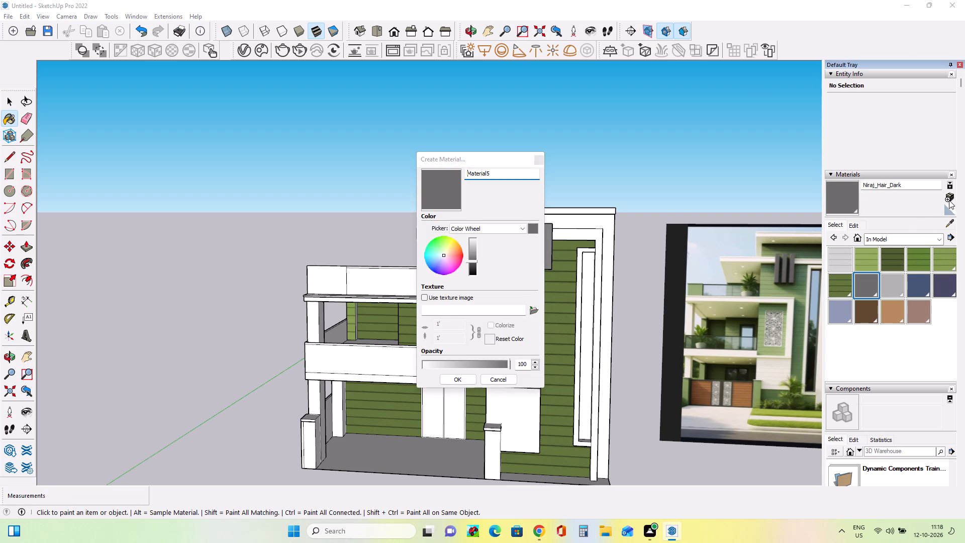
pyautogui.click(472, 263)
pyautogui.click(462, 383)
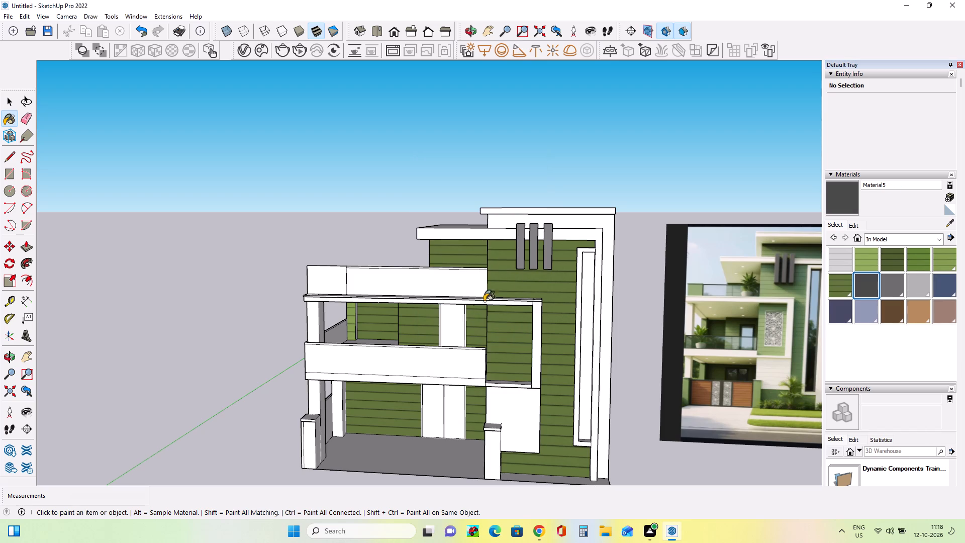
pyautogui.click(521, 263)
pyautogui.click(536, 264)
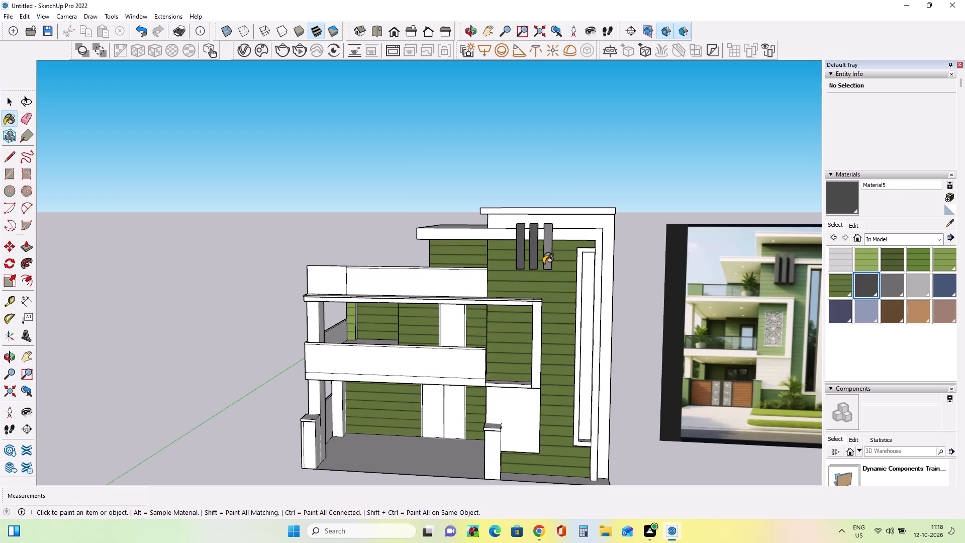
pyautogui.click(545, 263)
# Paint the side faces of all three fins on both sides with the new dark grey material.
pyautogui.moveTo(512, 344); pyautogui.dragTo(535, 383, button='middle')
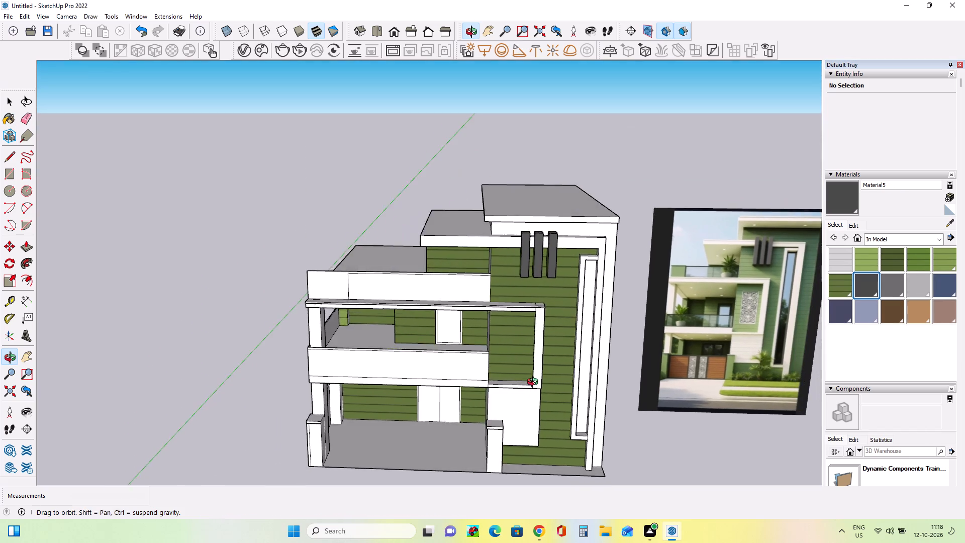
pyautogui.moveTo(535, 383); pyautogui.dragTo(633, 387, button='middle')
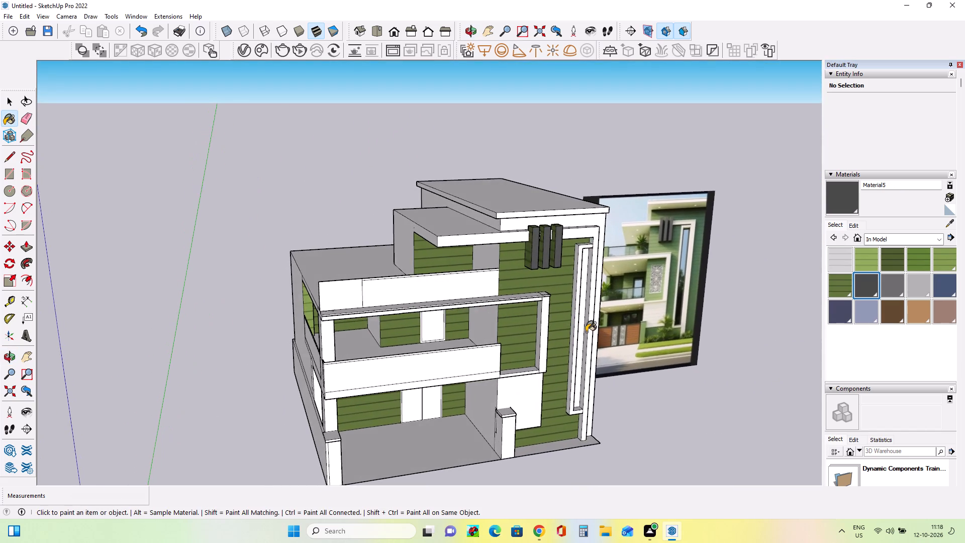
pyautogui.scroll(7, 548, 291)
pyautogui.click(513, 227)
pyautogui.click(541, 226)
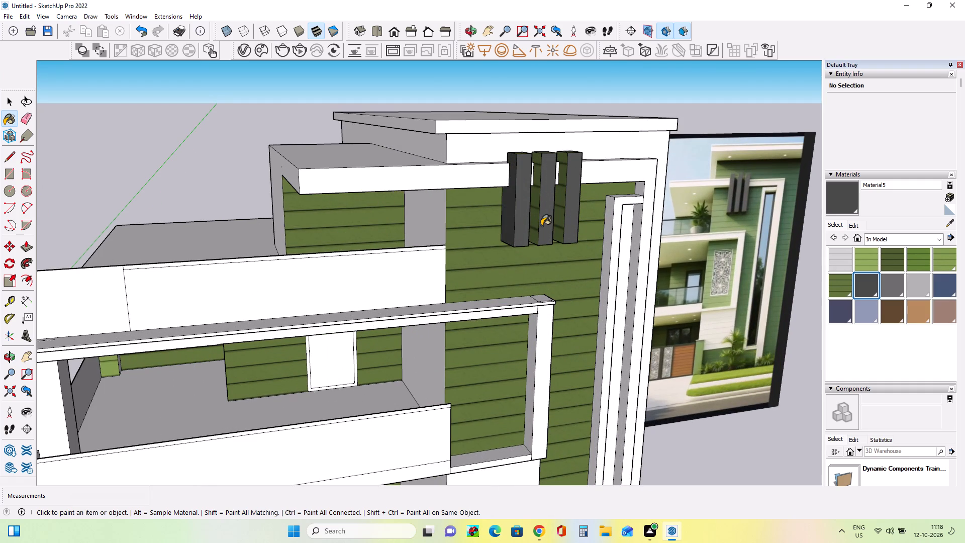
pyautogui.click(537, 221)
pyautogui.click(564, 220)
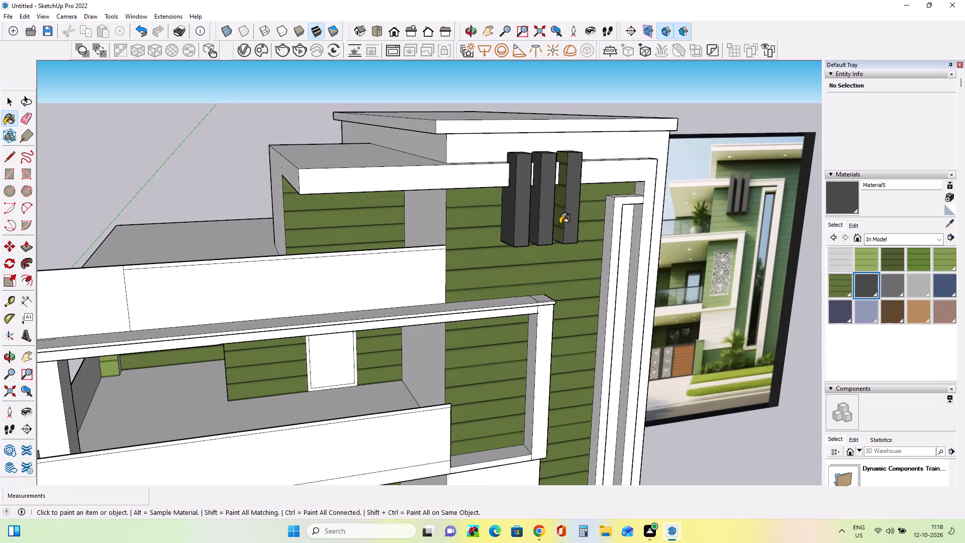
pyautogui.click(560, 224)
pyautogui.moveTo(643, 265); pyautogui.dragTo(314, 298, button='middle')
pyautogui.click(407, 252)
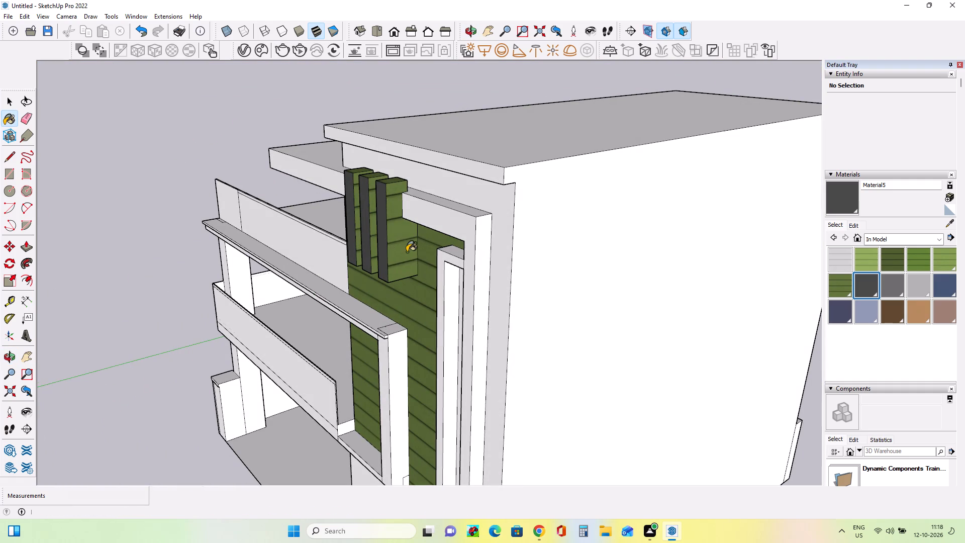
pyautogui.click(373, 247)
pyautogui.click(358, 227)
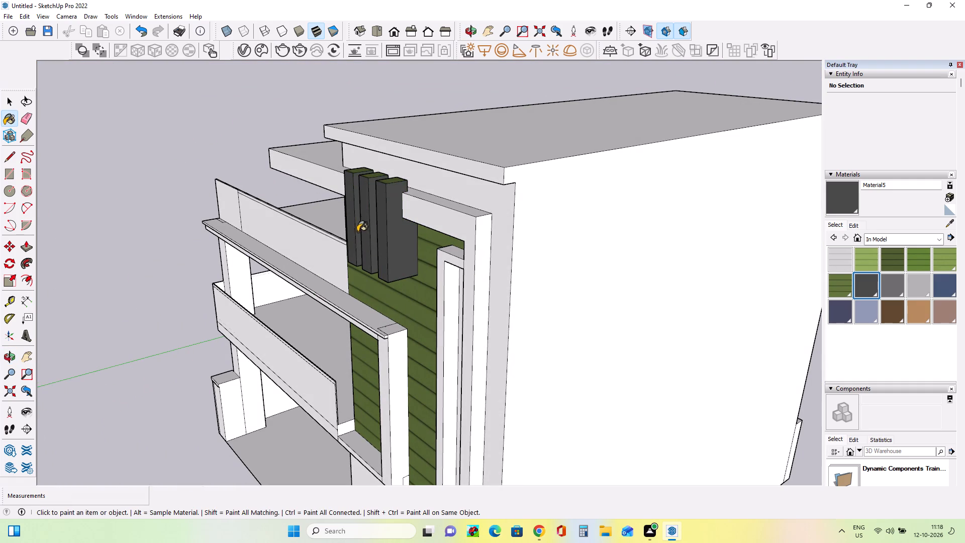
# Paint the top faces of the first-floor balcony parapet and the roof terrace parapet with the dark grey material.
pyautogui.moveTo(337, 281); pyautogui.dragTo(441, 273, button='middle')
pyautogui.scroll(-10, 404, 281)
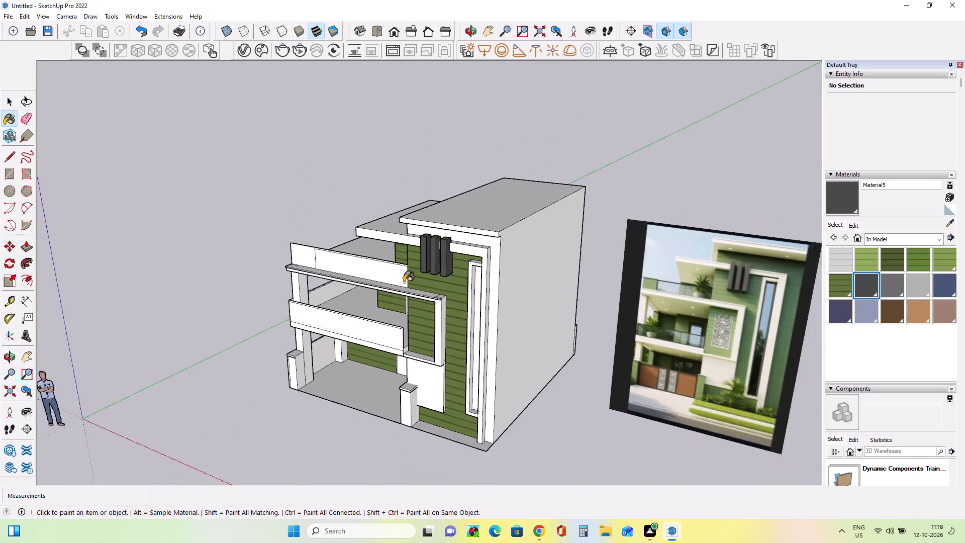
pyautogui.scroll(-2, 404, 282)
pyautogui.moveTo(412, 287); pyautogui.dragTo(518, 271, button='middle')
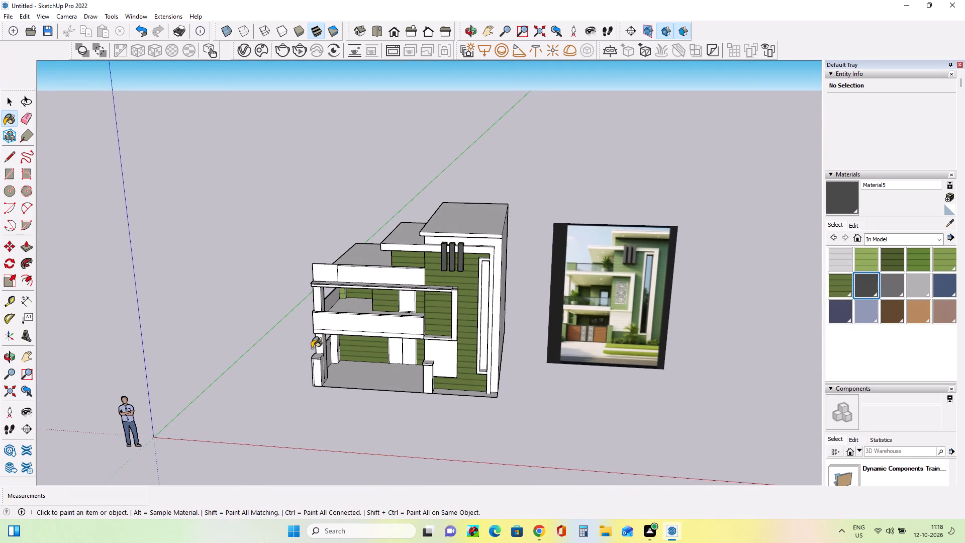
pyautogui.scroll(12, 312, 348)
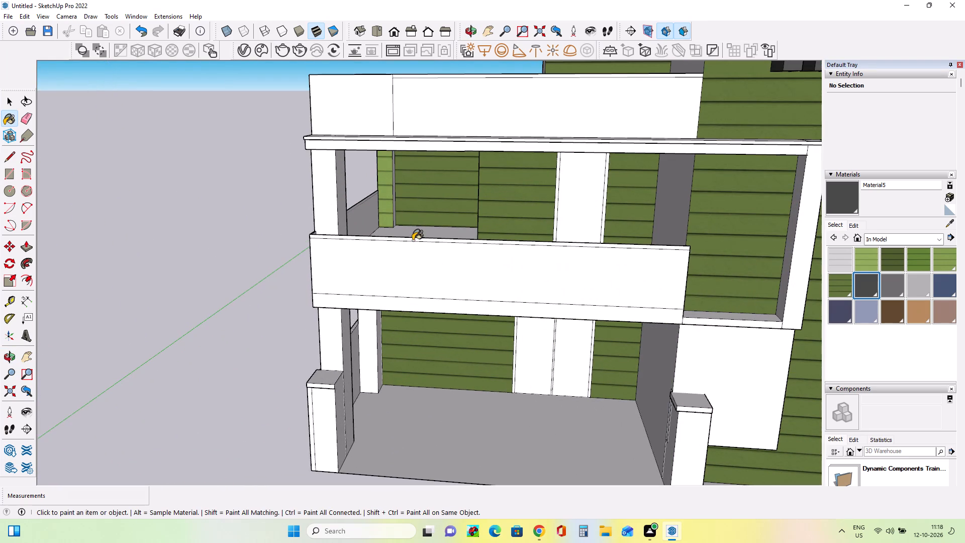
pyautogui.click(413, 240)
pyautogui.scroll(-5, 355, 325)
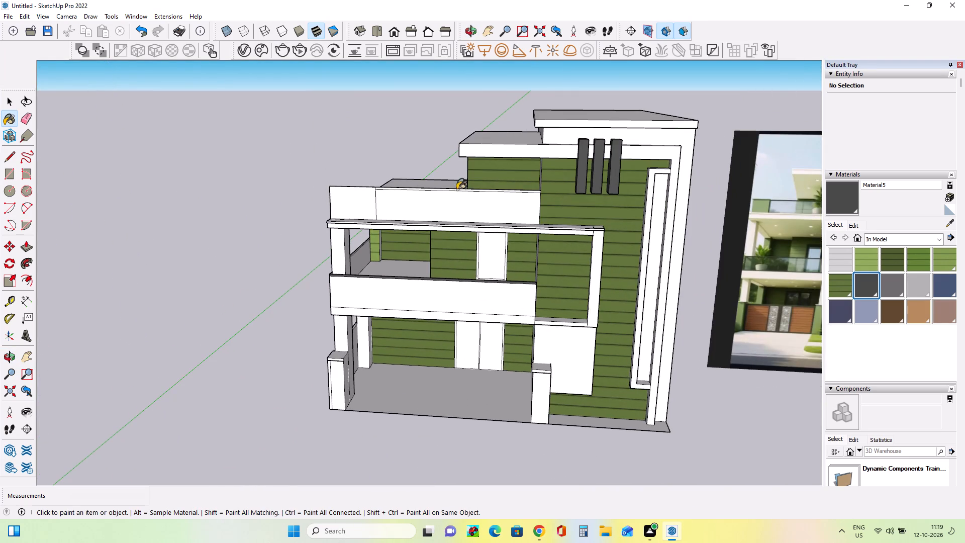
pyautogui.scroll(8, 457, 190)
pyautogui.click(455, 190)
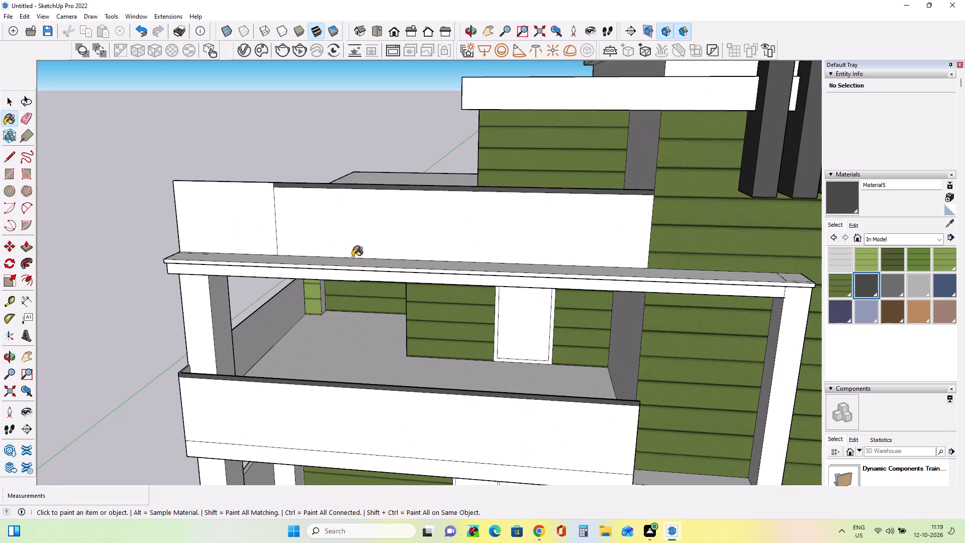
# Compare the finishes on the house model with those in the reference image.
pyautogui.scroll(-8, 302, 292)
pyautogui.moveTo(281, 311); pyautogui.dragTo(348, 277, button='middle')
pyautogui.scroll(-1, 348, 277)
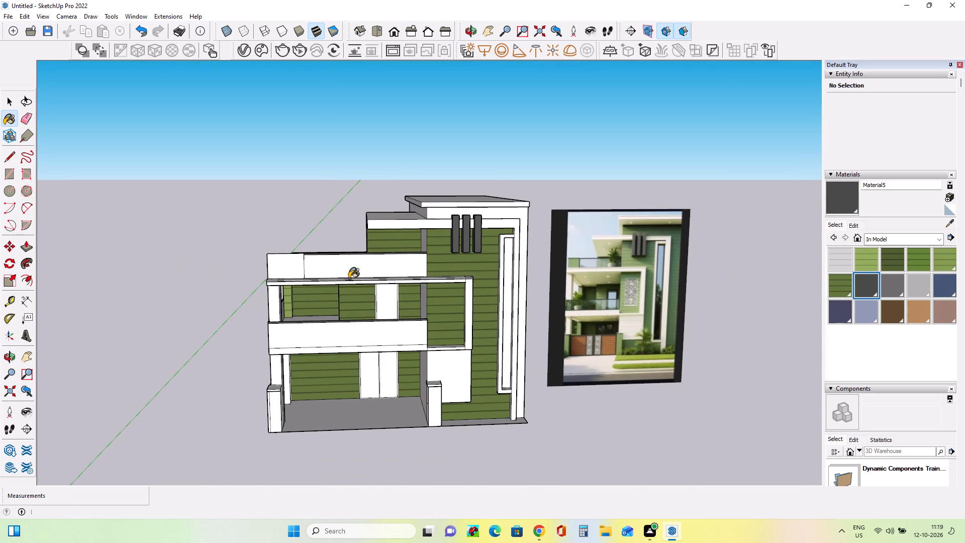
pyautogui.scroll(8, 643, 388)
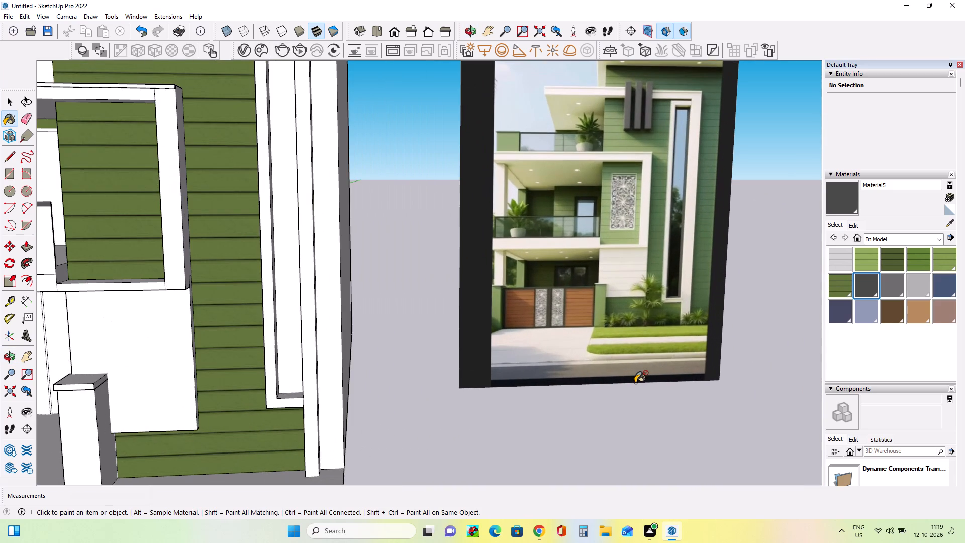
pyautogui.scroll(-2, 636, 382)
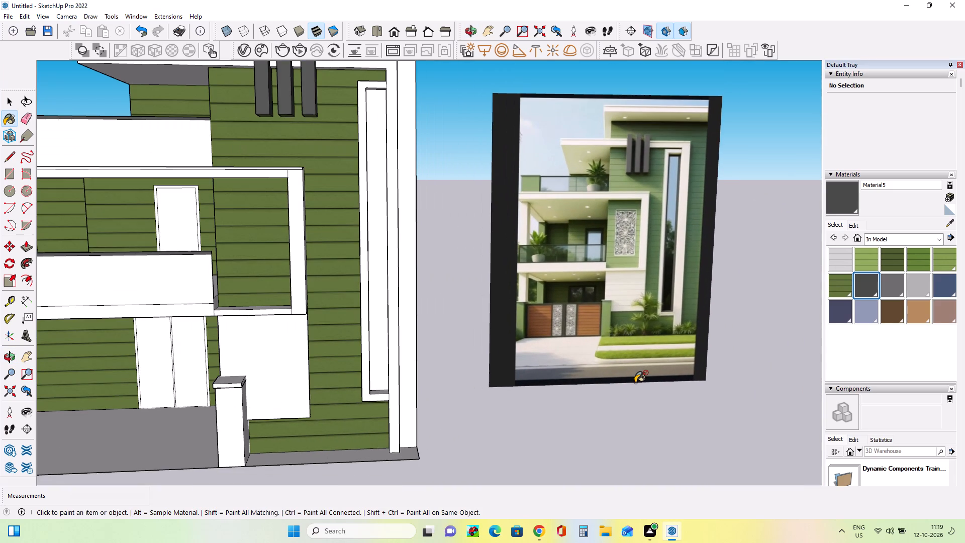
pyautogui.scroll(-6, 636, 382)
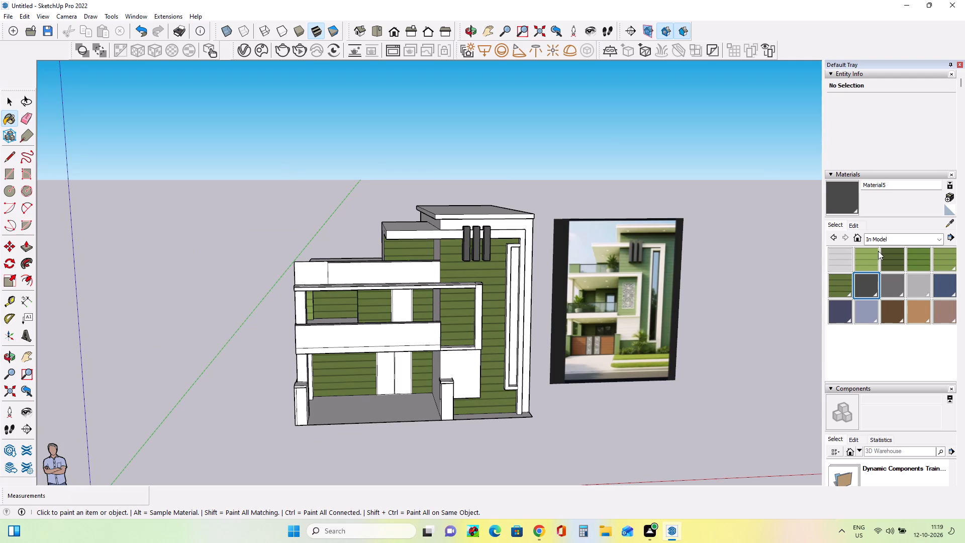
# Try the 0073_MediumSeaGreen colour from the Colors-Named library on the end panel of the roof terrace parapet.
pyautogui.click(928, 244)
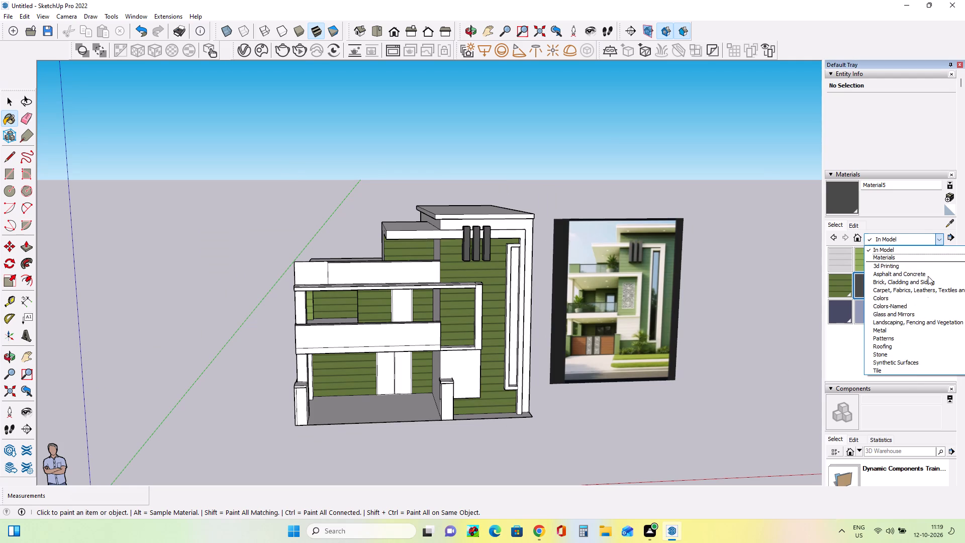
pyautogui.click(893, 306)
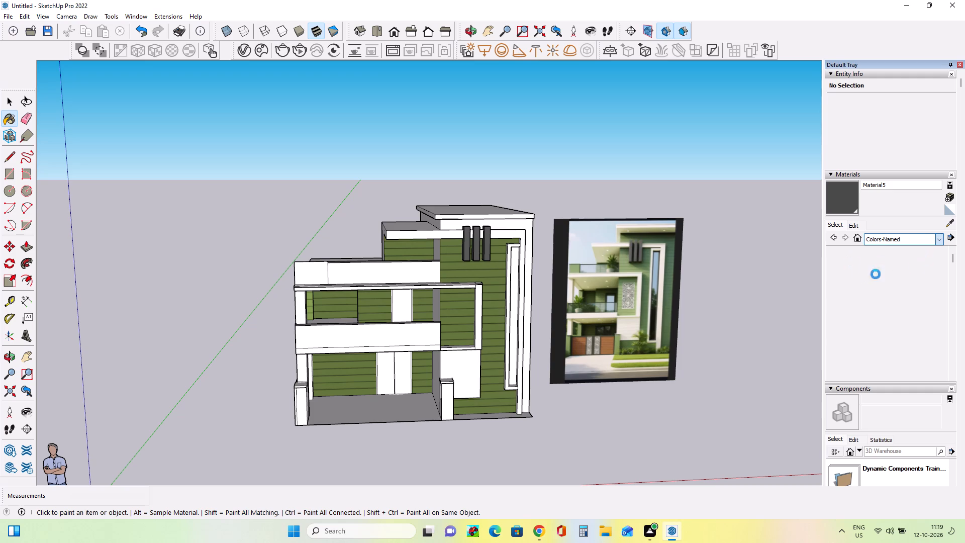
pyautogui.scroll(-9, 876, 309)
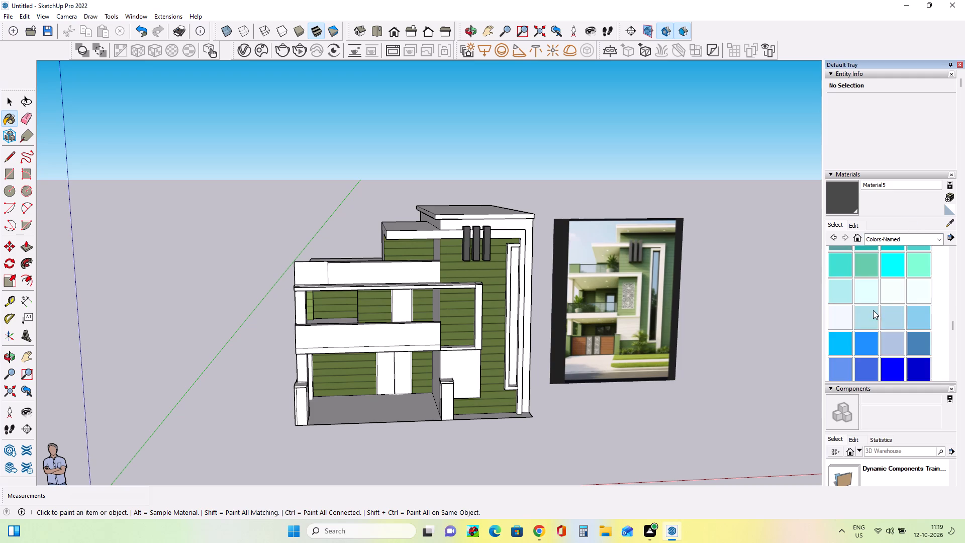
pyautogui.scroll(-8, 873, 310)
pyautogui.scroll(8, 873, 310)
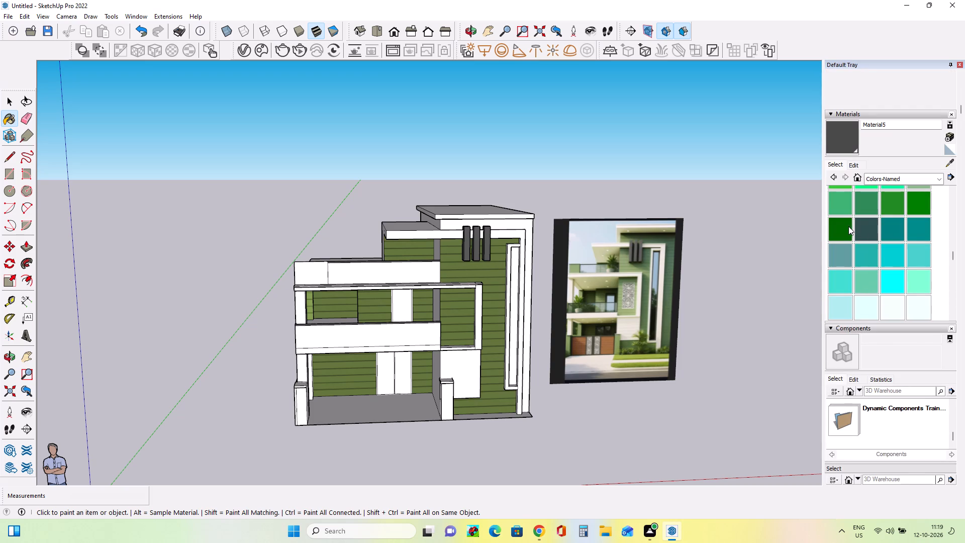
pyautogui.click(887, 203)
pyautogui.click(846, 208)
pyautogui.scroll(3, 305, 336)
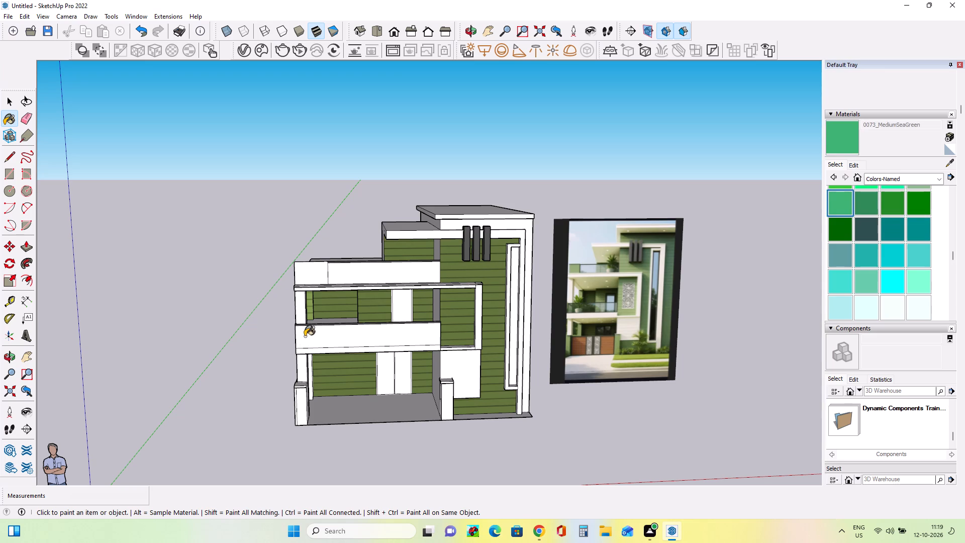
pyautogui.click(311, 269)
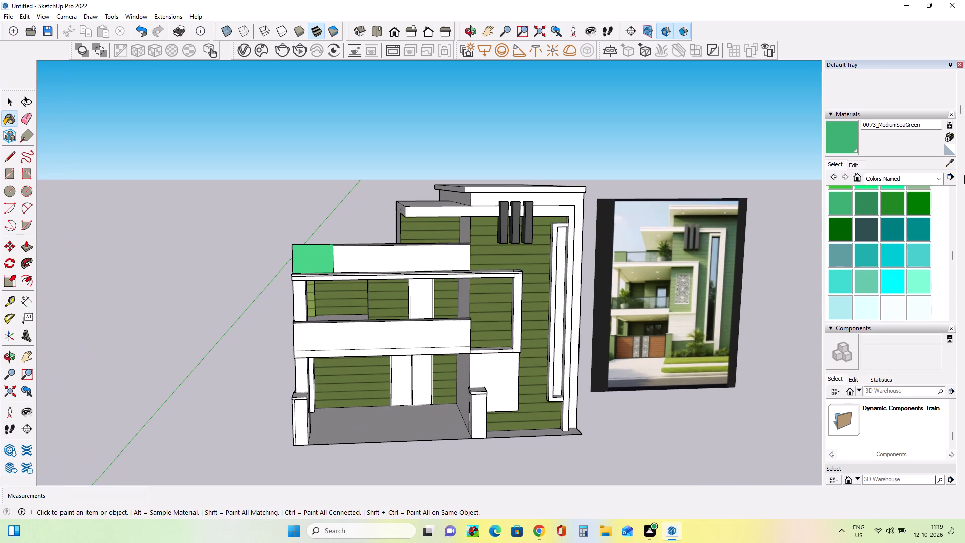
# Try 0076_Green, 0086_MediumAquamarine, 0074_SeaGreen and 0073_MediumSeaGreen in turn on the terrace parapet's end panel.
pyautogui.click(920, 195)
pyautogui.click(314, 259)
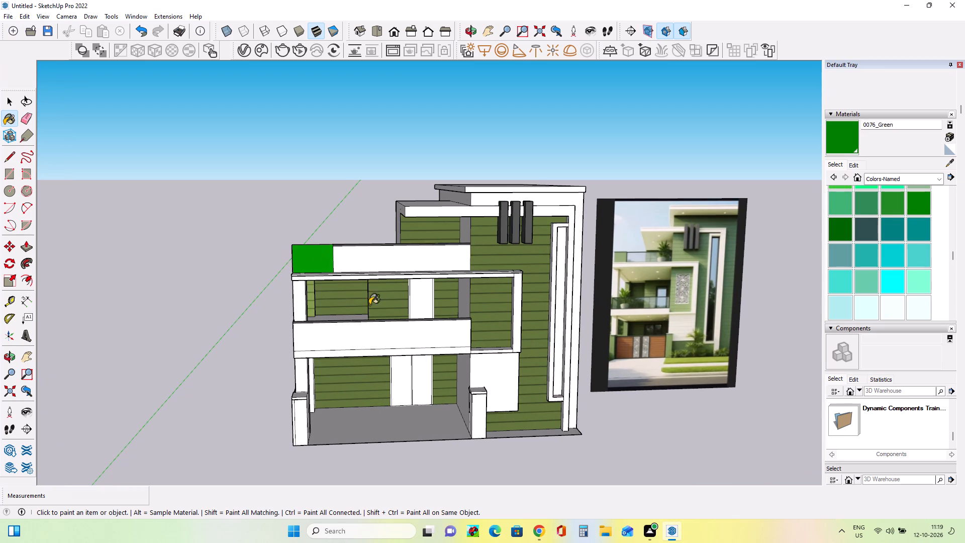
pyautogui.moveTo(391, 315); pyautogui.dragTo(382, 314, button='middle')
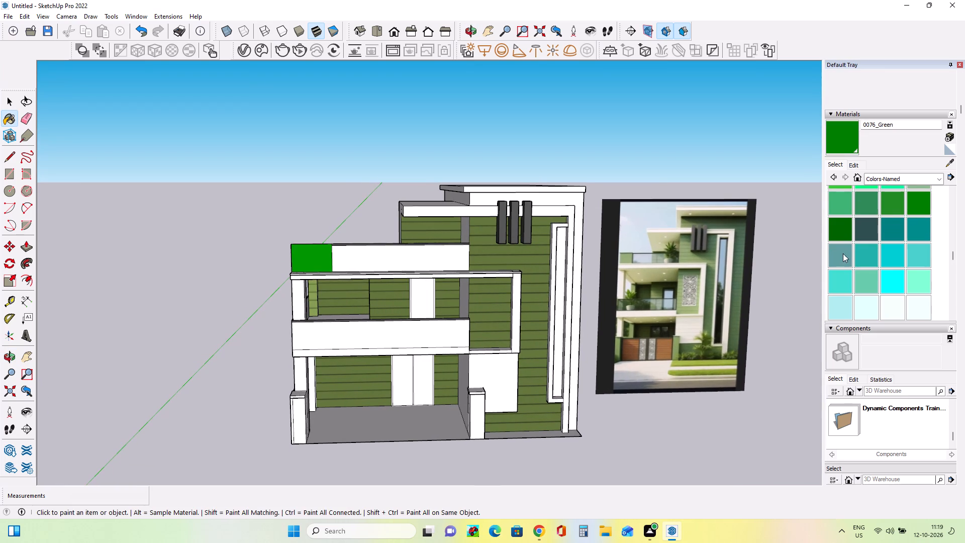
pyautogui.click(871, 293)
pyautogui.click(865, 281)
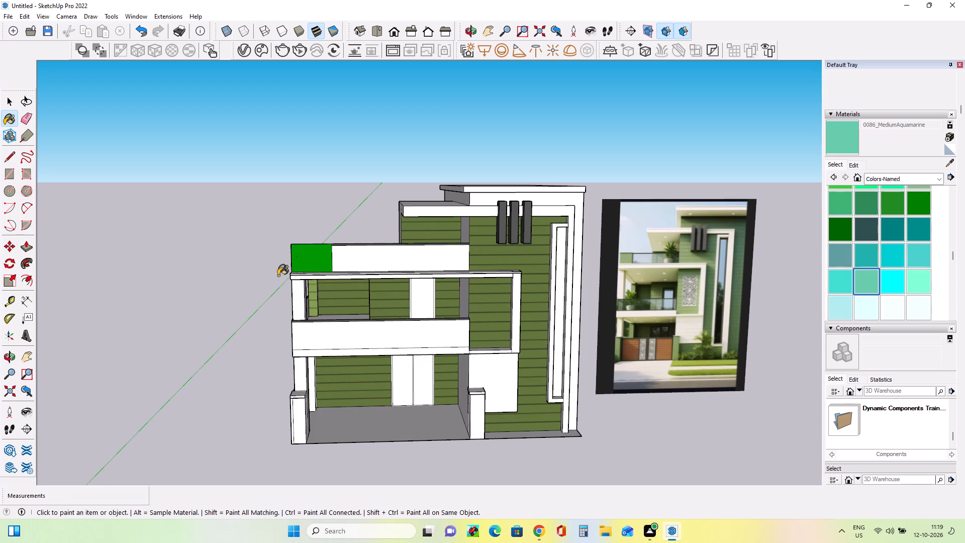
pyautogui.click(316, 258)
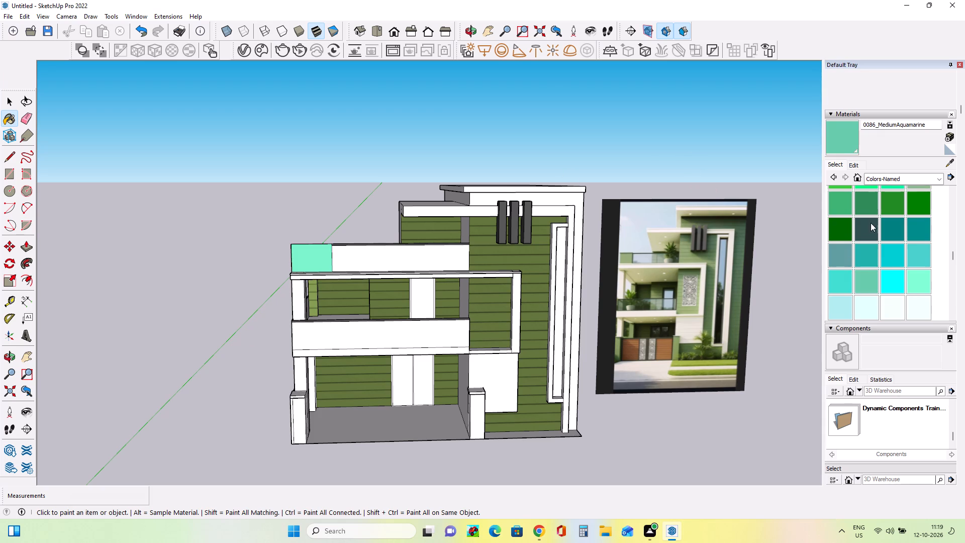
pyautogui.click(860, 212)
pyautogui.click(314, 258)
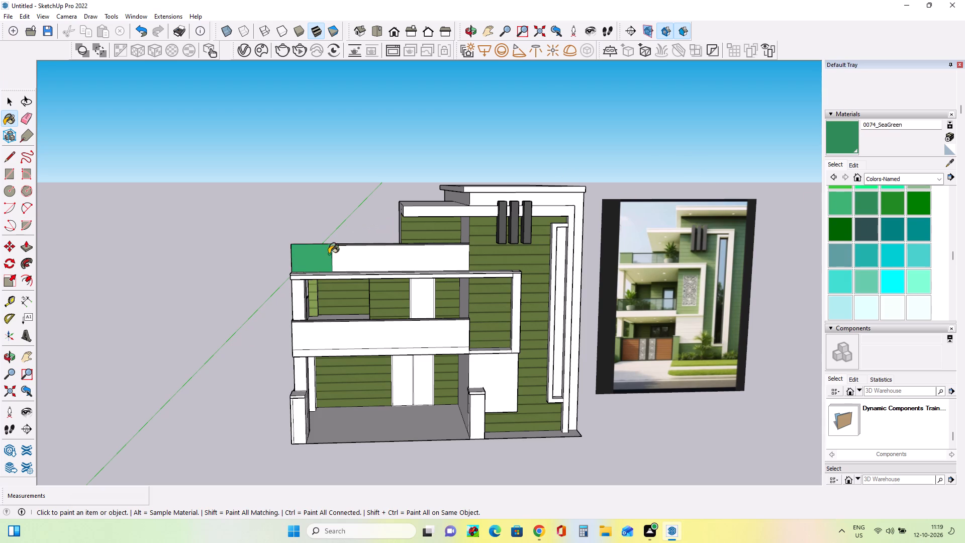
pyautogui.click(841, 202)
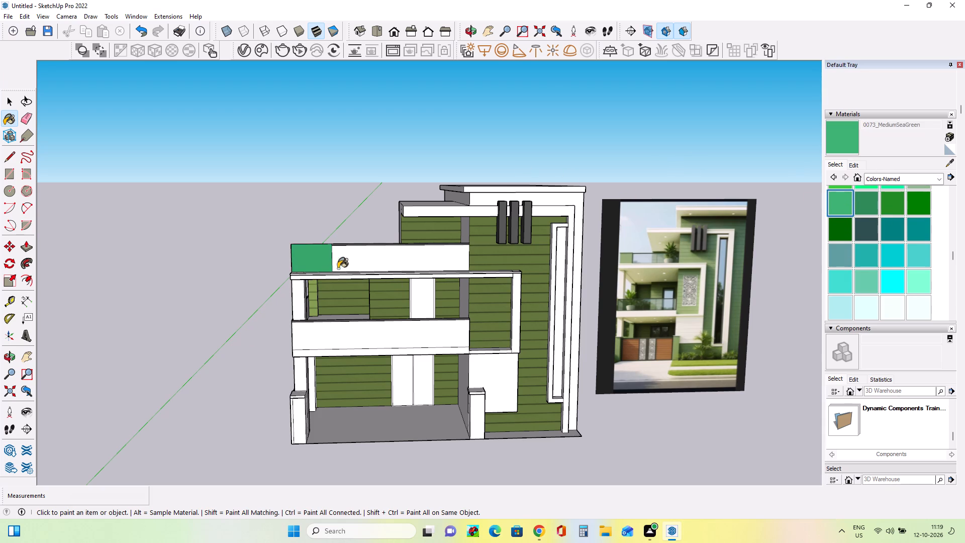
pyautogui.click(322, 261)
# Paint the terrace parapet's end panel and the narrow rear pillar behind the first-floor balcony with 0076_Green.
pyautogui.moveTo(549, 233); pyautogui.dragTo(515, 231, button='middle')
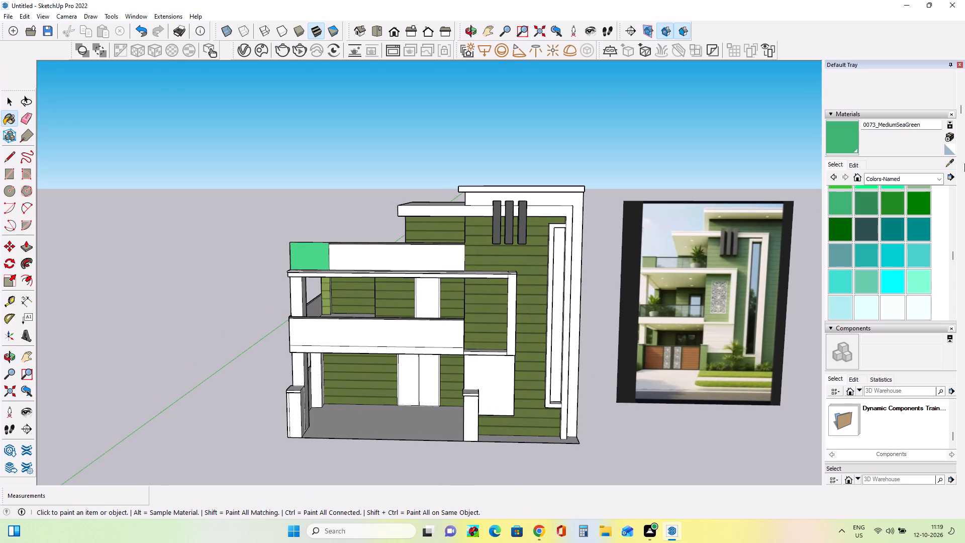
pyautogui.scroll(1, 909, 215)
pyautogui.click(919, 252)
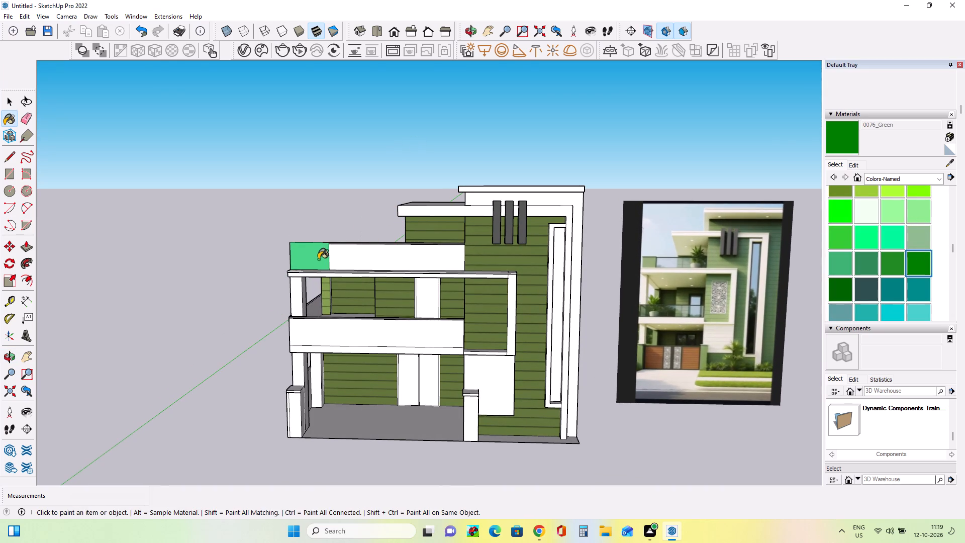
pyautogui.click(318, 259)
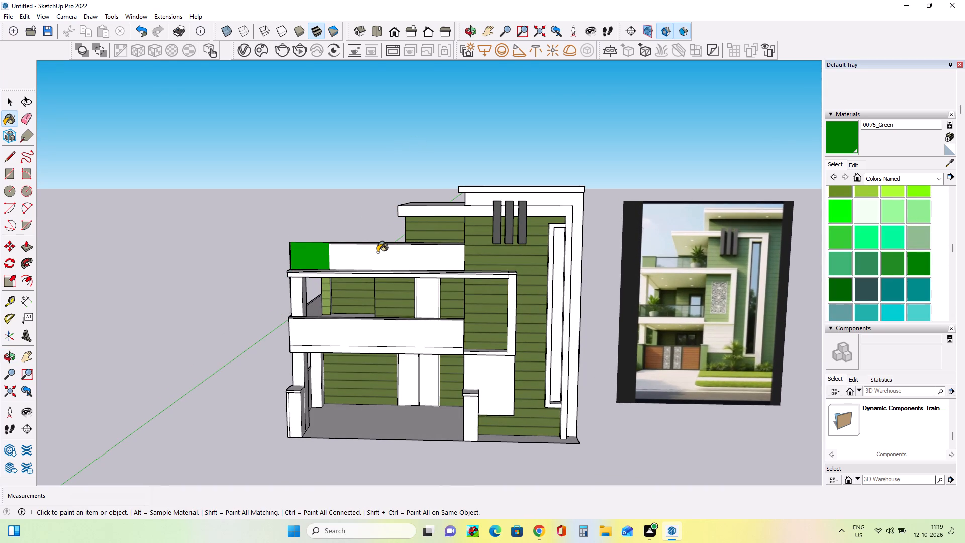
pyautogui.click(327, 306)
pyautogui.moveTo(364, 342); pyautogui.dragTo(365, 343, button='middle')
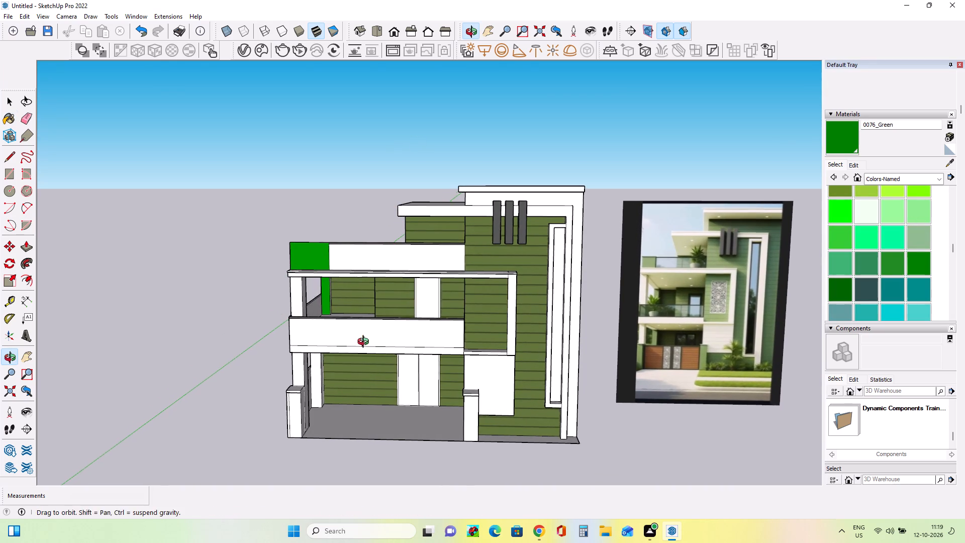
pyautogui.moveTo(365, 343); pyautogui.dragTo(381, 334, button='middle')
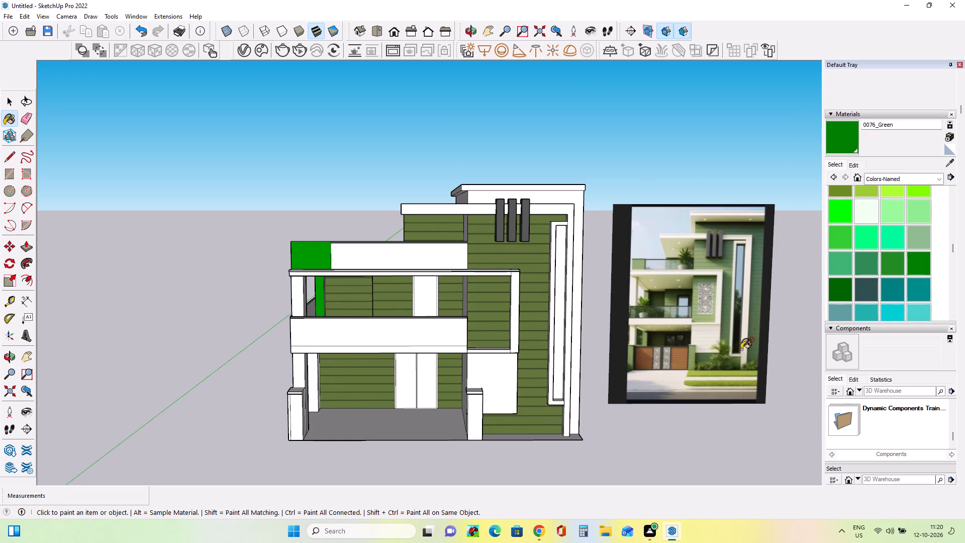
# Create a new material in a darker shade of 0062_YellowGreen and paint the terrace parapet's end panel with it.
pyautogui.scroll(9, 747, 339)
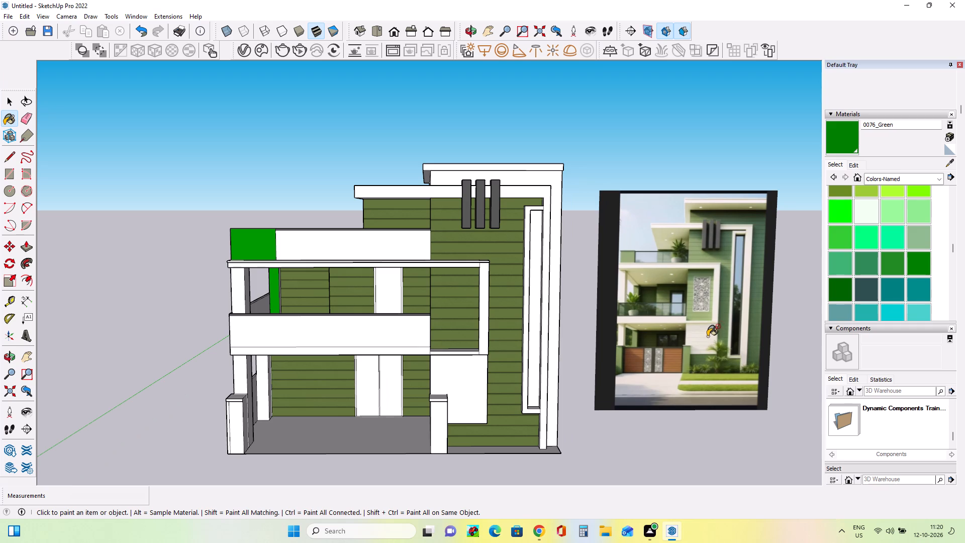
pyautogui.scroll(3, 728, 343)
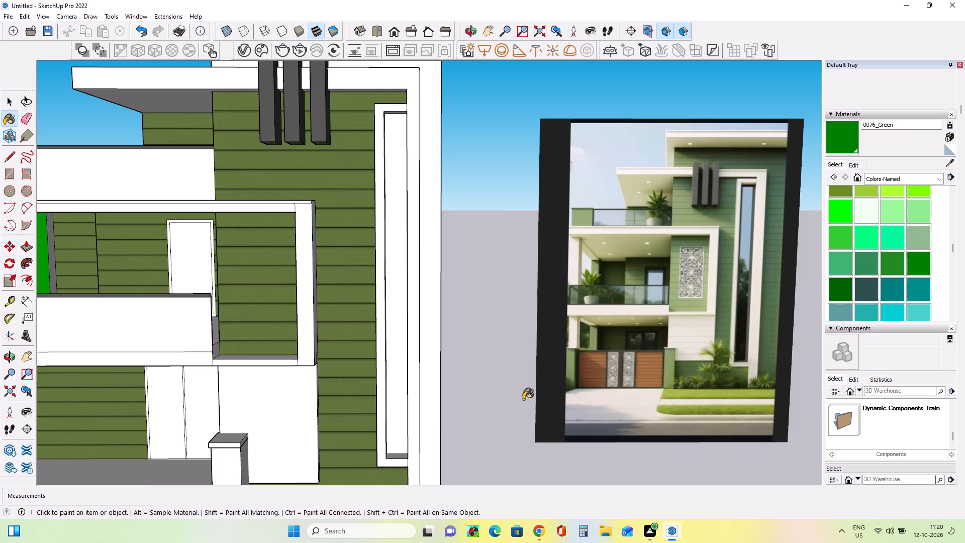
pyautogui.scroll(-4, 635, 356)
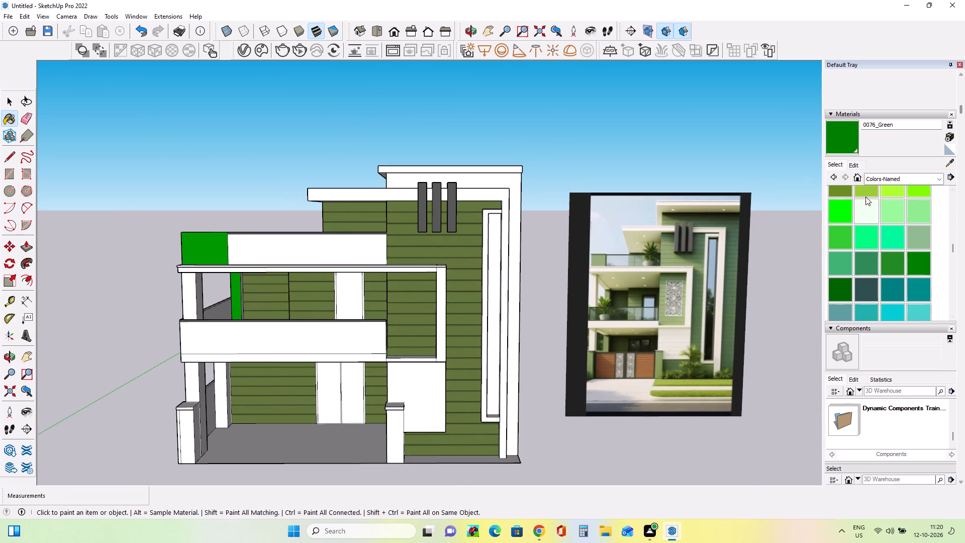
pyautogui.click(891, 191)
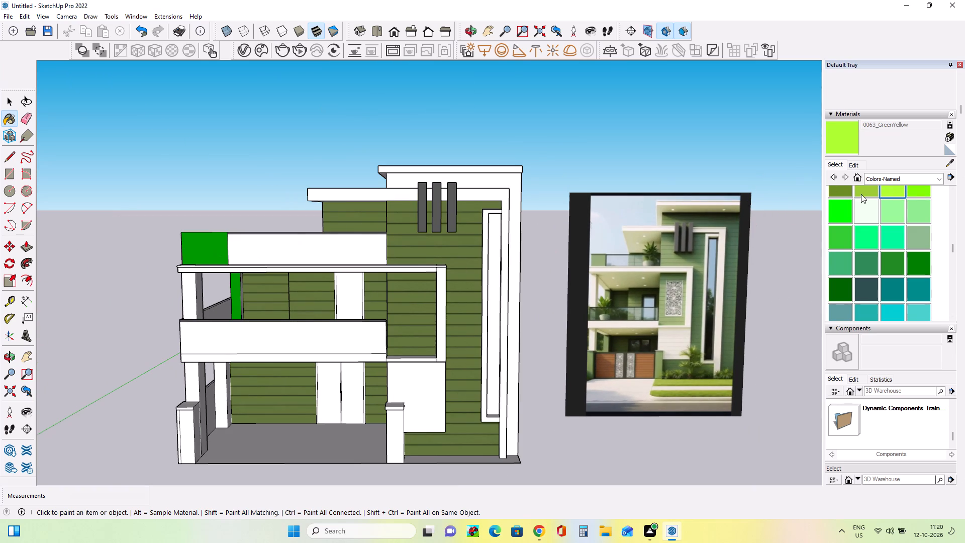
pyautogui.click(870, 192)
pyautogui.click(200, 251)
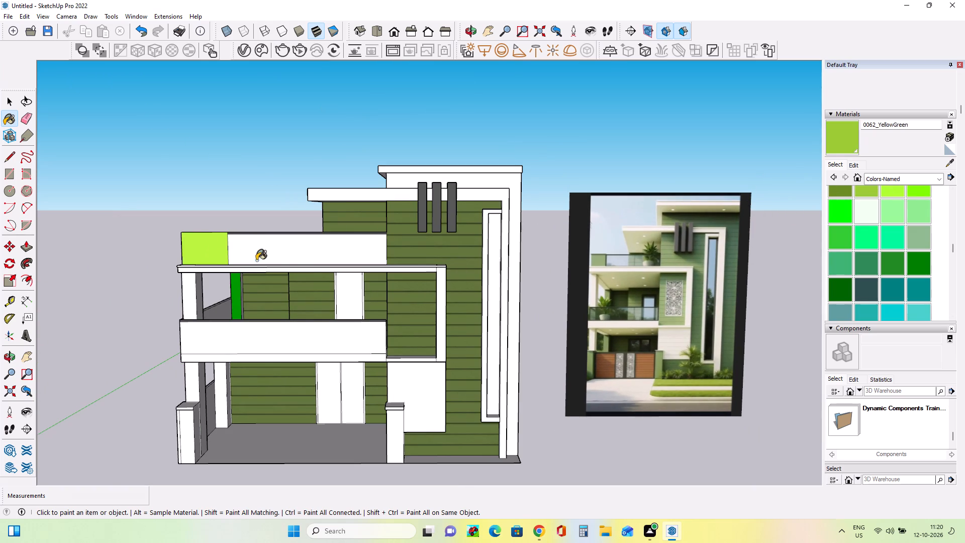
pyautogui.click(948, 135)
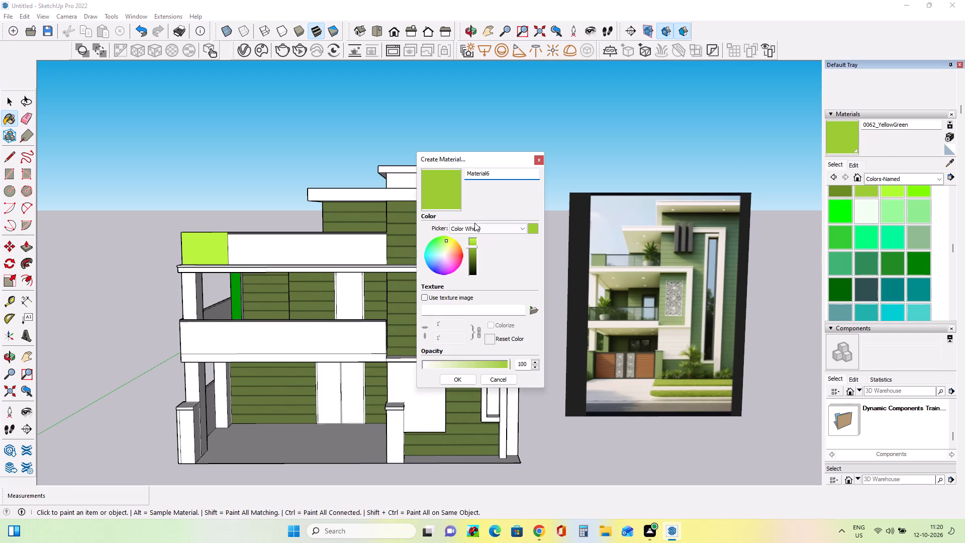
pyautogui.click(469, 254)
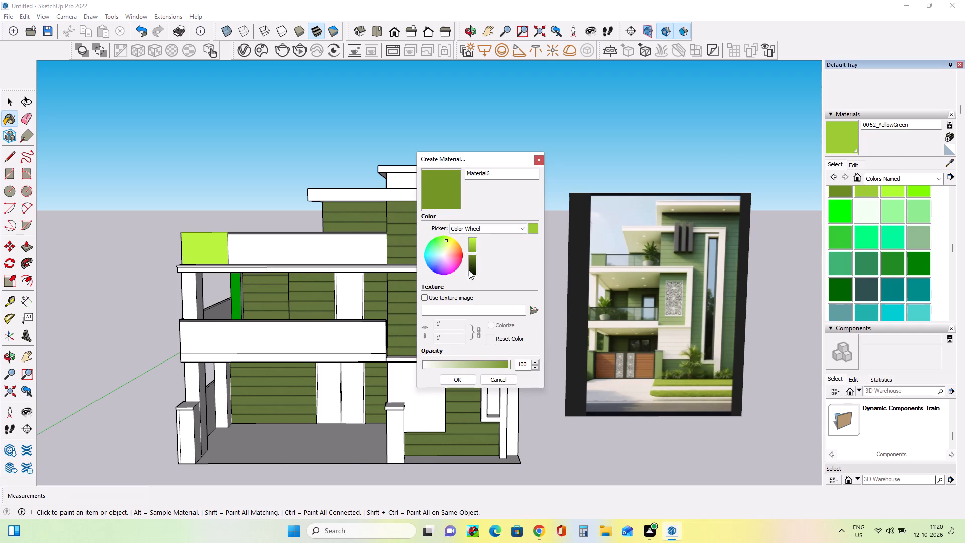
pyautogui.click(465, 378)
pyautogui.click(213, 255)
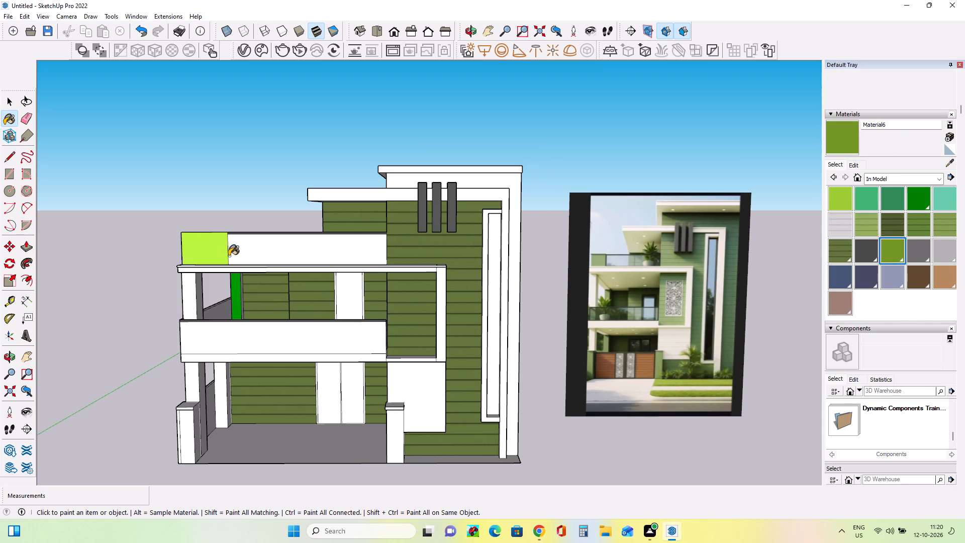
# Paint the narrow rear pillars on the first-floor balcony and in the ground-floor porch with the new darker yellow-green material.
pyautogui.moveTo(273, 260); pyautogui.dragTo(371, 241, button='middle')
pyautogui.moveTo(193, 307); pyautogui.dragTo(220, 314, button='middle')
pyautogui.moveTo(248, 315); pyautogui.dragTo(258, 315, button='middle')
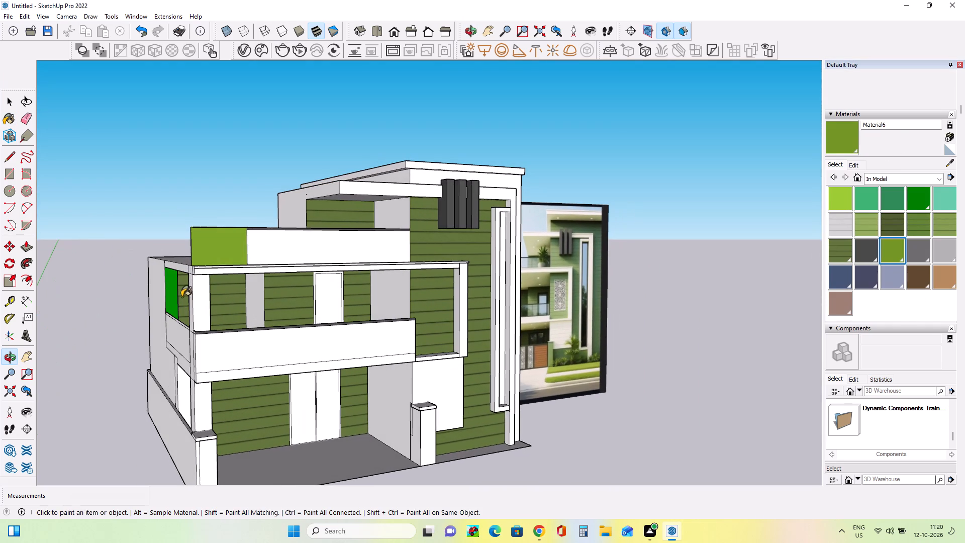
pyautogui.click(171, 295)
pyautogui.moveTo(352, 317); pyautogui.dragTo(229, 324, button='middle')
pyautogui.scroll(2, 243, 328)
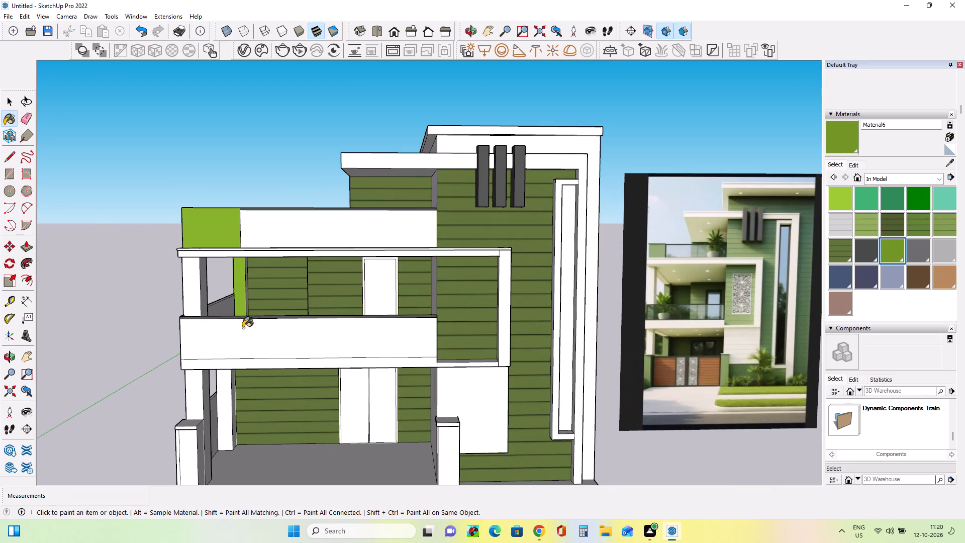
pyautogui.scroll(-1, 244, 326)
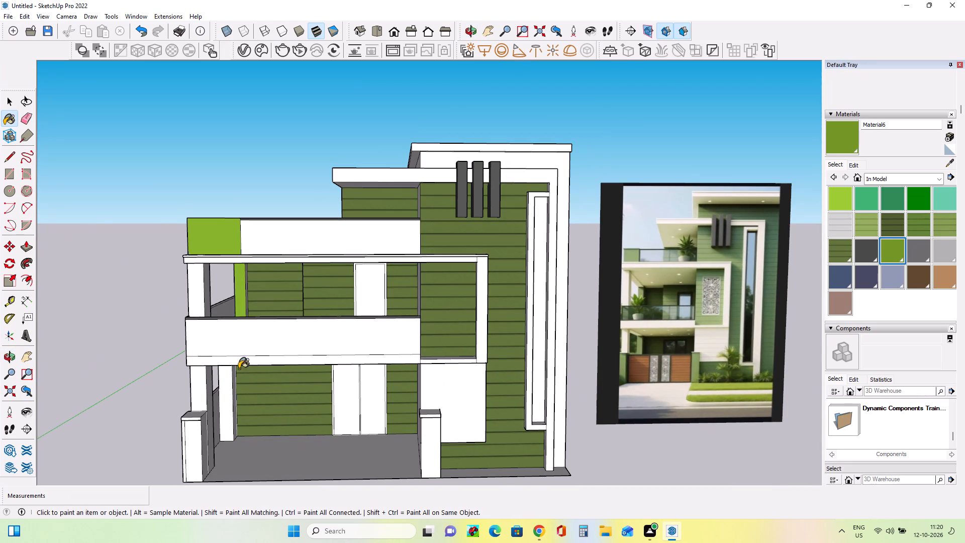
pyautogui.click(223, 393)
pyautogui.moveTo(306, 390); pyautogui.dragTo(318, 357, button='middle')
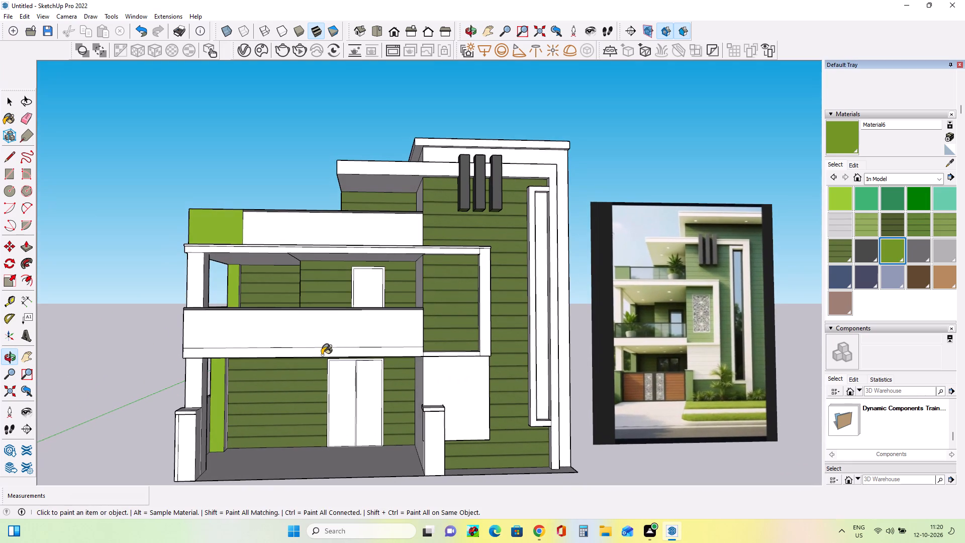
pyautogui.scroll(-1, 482, 376)
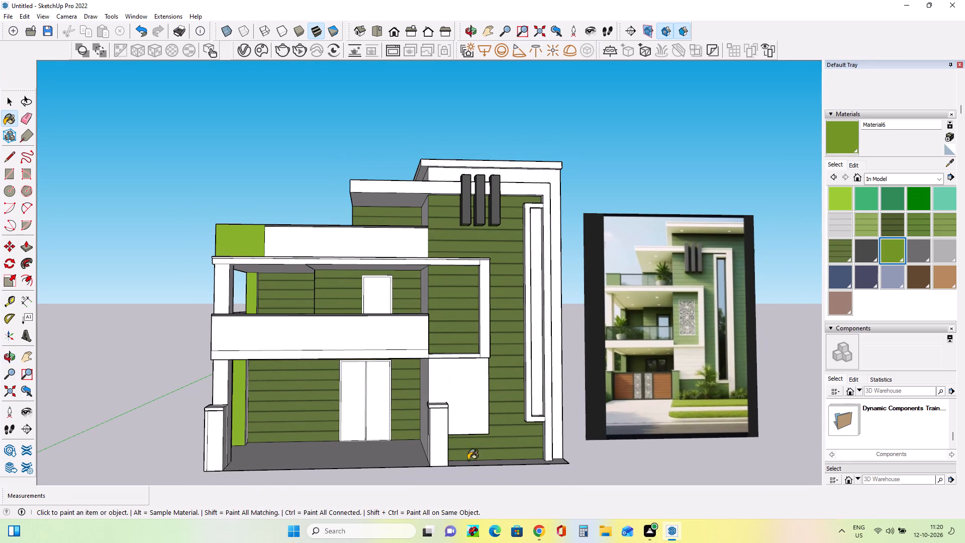
# Paint the front and side faces of both short gate pillars at the porch with the darker yellow-green Material6.
pyautogui.click(437, 445)
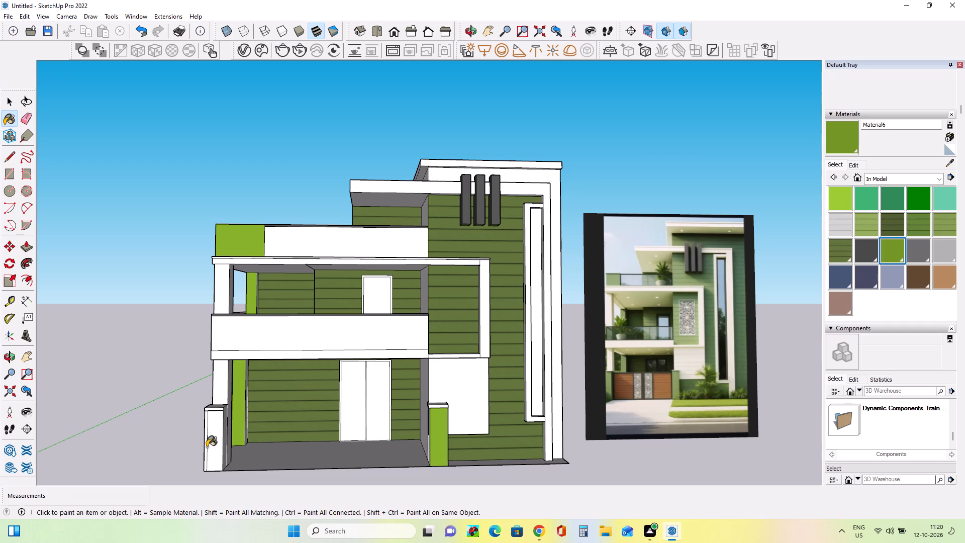
pyautogui.click(212, 447)
pyautogui.moveTo(463, 398); pyautogui.dragTo(459, 427, button='middle')
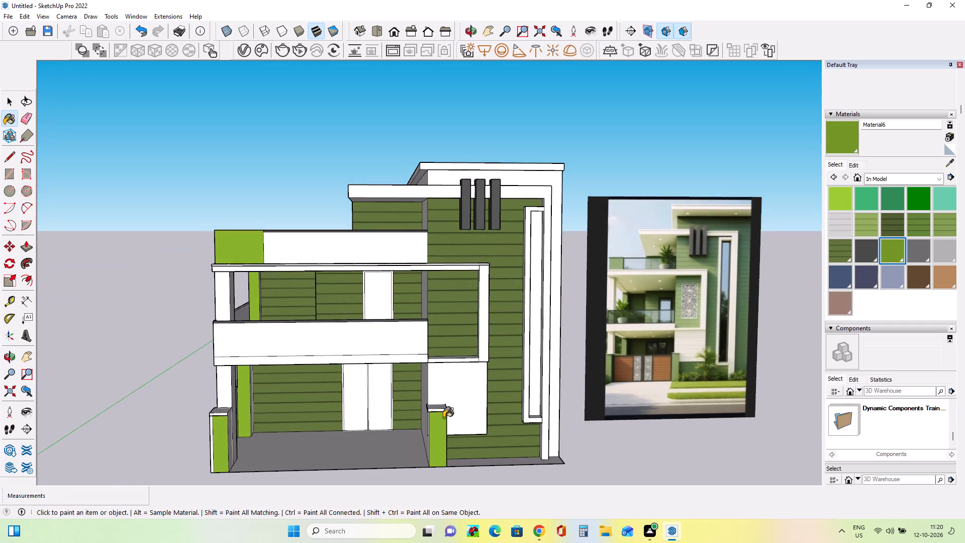
pyautogui.scroll(-4, 429, 408)
pyautogui.moveTo(425, 410); pyautogui.dragTo(570, 311, button='middle')
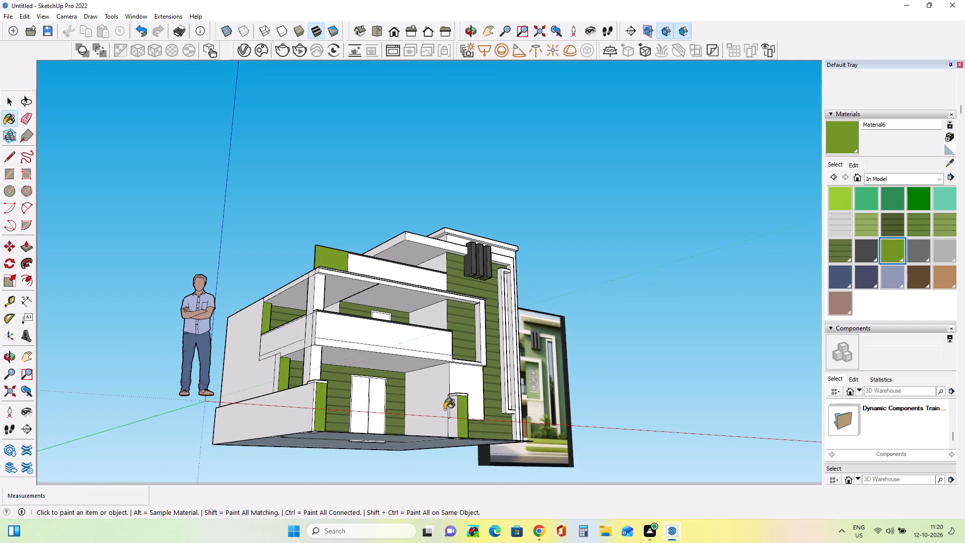
pyautogui.click(450, 410)
pyautogui.scroll(5, 447, 407)
pyautogui.click(454, 410)
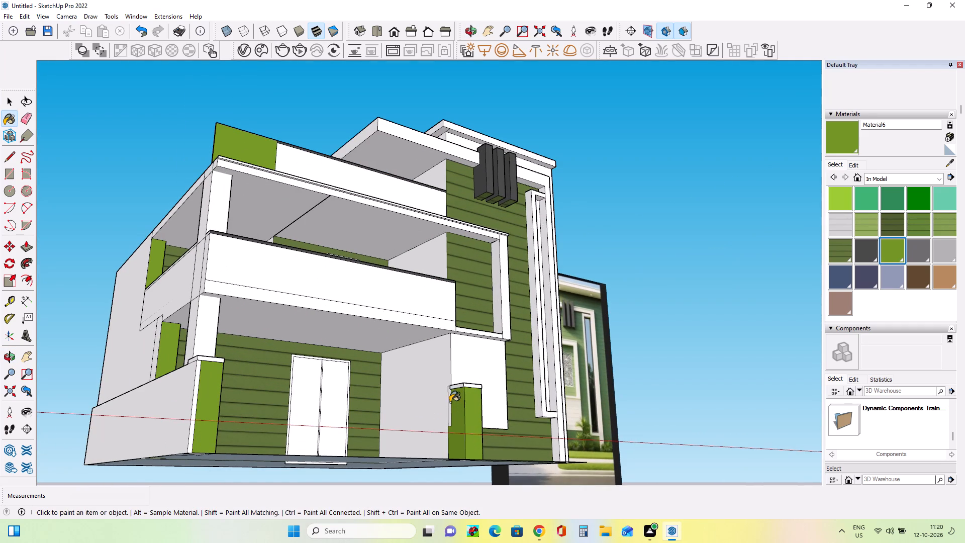
pyautogui.click(448, 402)
pyautogui.click(449, 402)
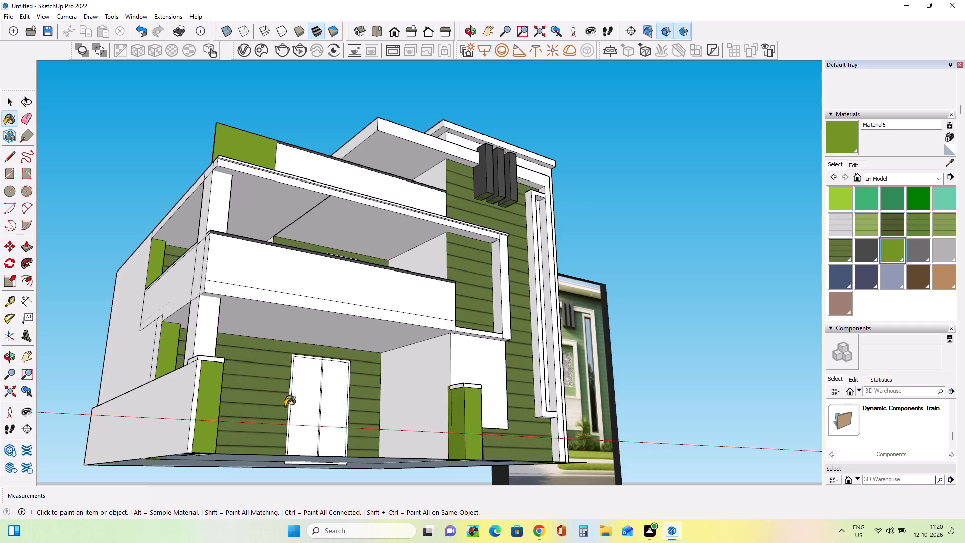
pyautogui.moveTo(300, 405); pyautogui.dragTo(21, 452, button='middle')
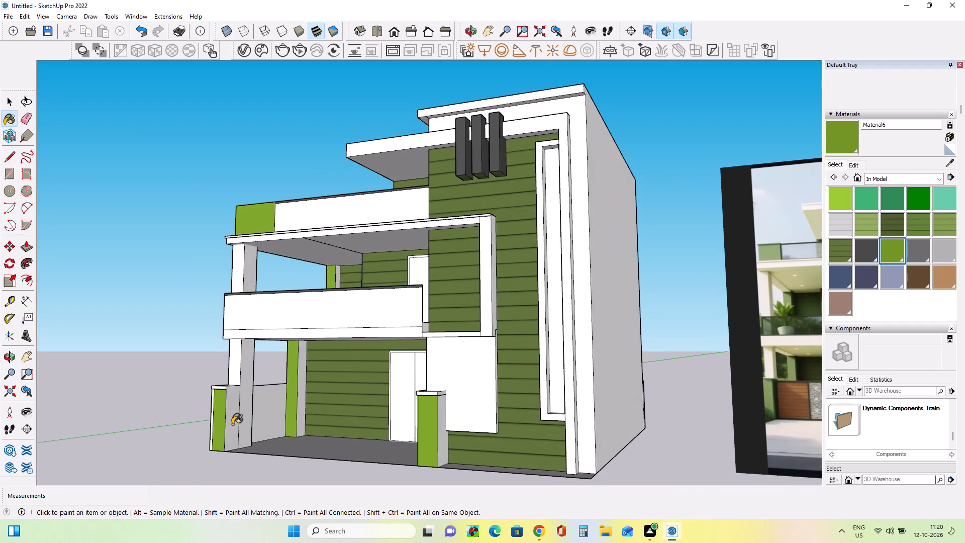
pyautogui.click(232, 424)
pyautogui.click(442, 437)
# Repaint the siding walls of the tower, terrace room, first-floor balcony and ground-floor porch with the lighter green siding Material3.
pyautogui.moveTo(454, 443); pyautogui.dragTo(492, 452, button='middle')
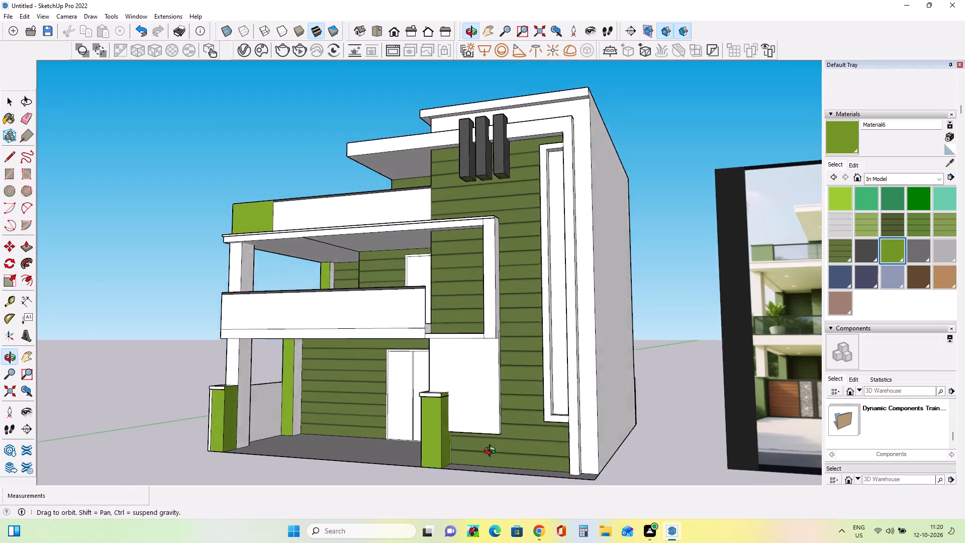
pyautogui.moveTo(492, 452); pyautogui.dragTo(573, 455, button='middle')
pyautogui.moveTo(505, 387); pyautogui.dragTo(516, 448, button='middle')
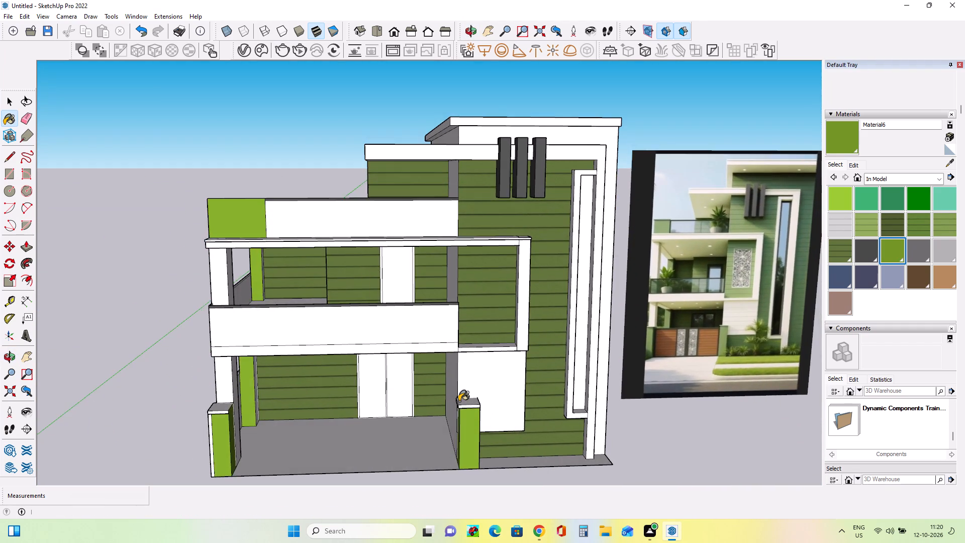
pyautogui.scroll(-3, 458, 399)
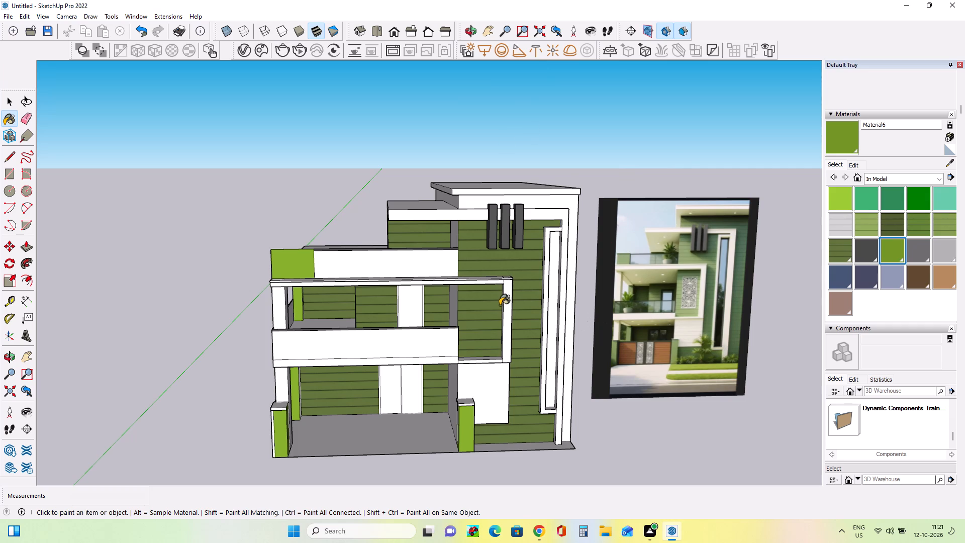
pyautogui.moveTo(500, 305); pyautogui.dragTo(504, 284, button='middle')
pyautogui.scroll(-2, 491, 280)
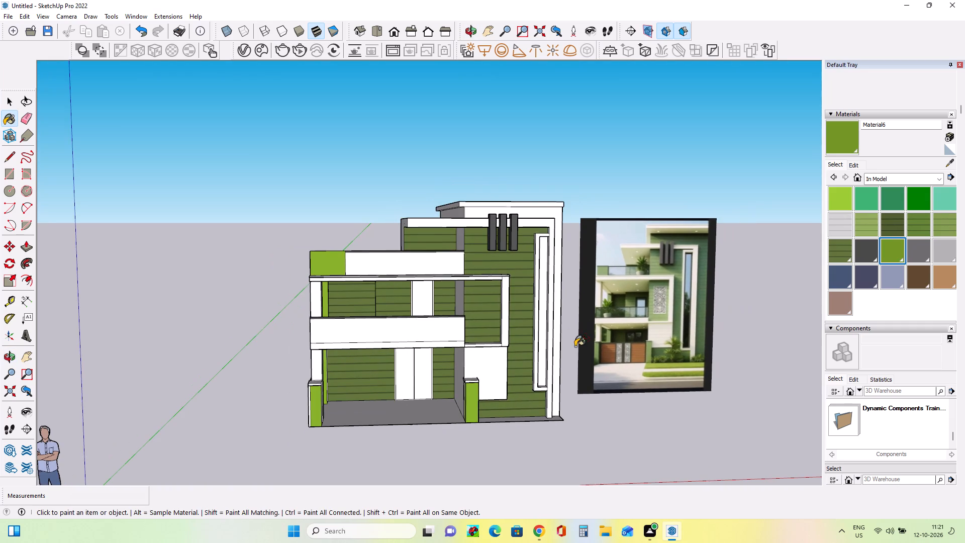
pyautogui.moveTo(578, 348); pyautogui.dragTo(576, 333, button='middle')
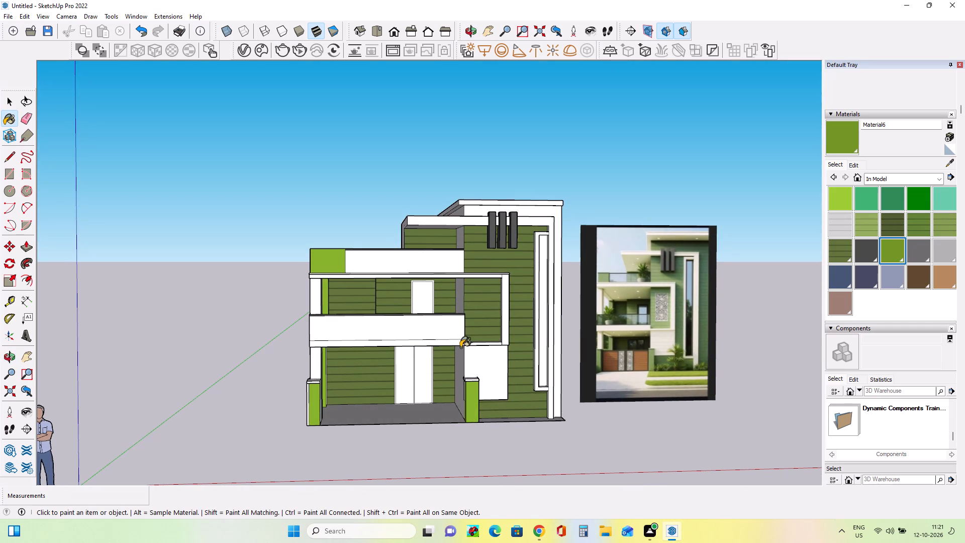
pyautogui.moveTo(557, 510); pyautogui.dragTo(512, 505, button='middle')
pyautogui.moveTo(577, 451); pyautogui.dragTo(564, 455, button='middle')
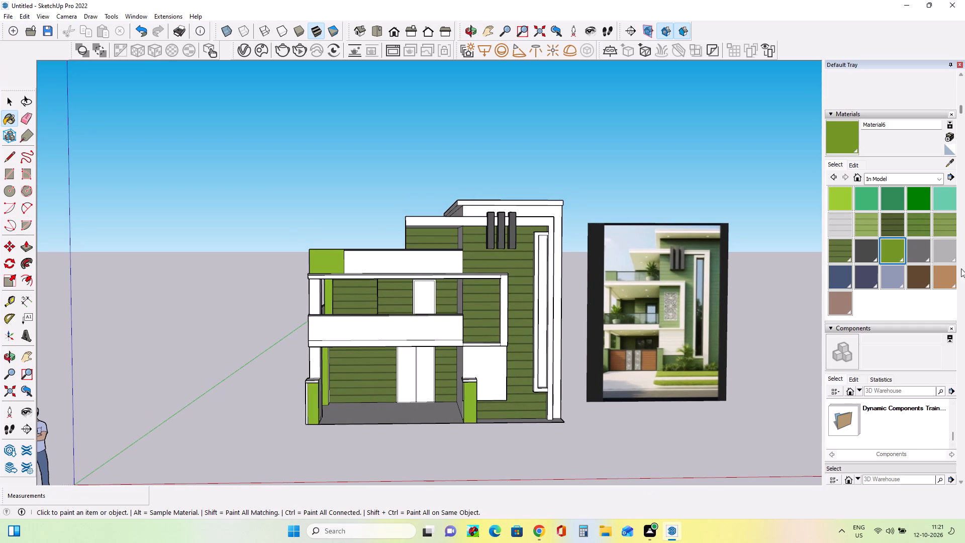
pyautogui.click(944, 217)
pyautogui.click(497, 265)
pyautogui.moveTo(552, 338); pyautogui.dragTo(532, 334, button='middle')
pyautogui.click(472, 310)
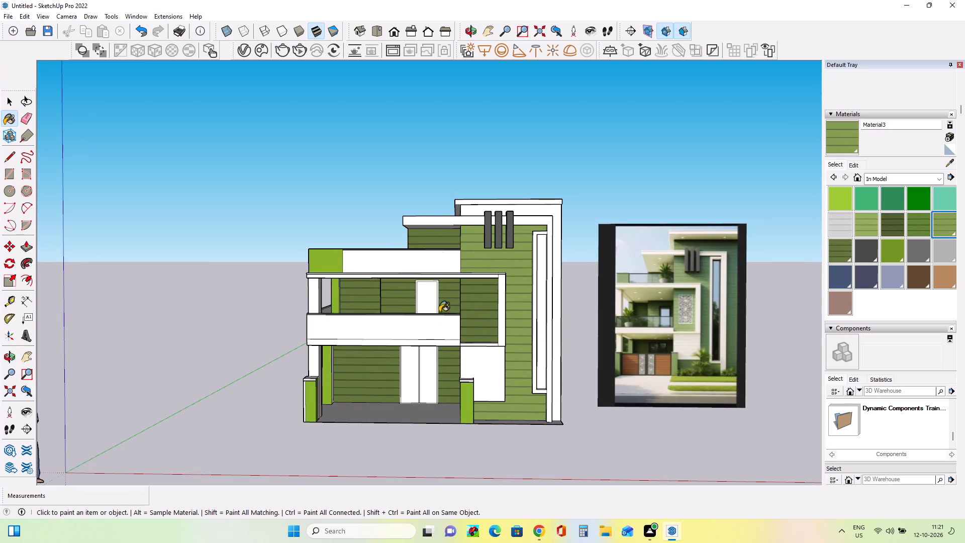
pyautogui.click(447, 309)
pyautogui.click(436, 243)
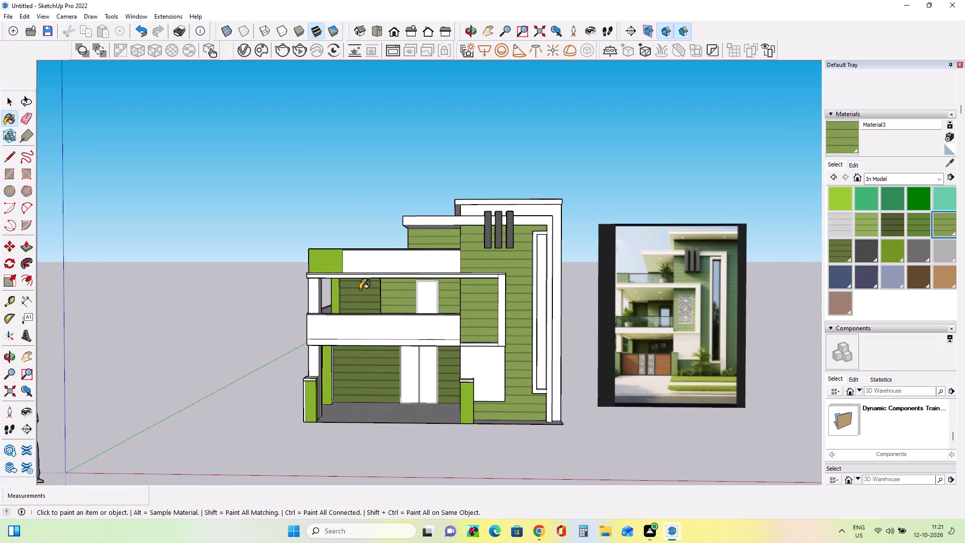
pyautogui.click(361, 298)
pyautogui.click(366, 385)
# Paint the tall tower window, the terrace parapet's front panel and the balcony parapet's front with Translucent Glass Gray.
pyautogui.moveTo(483, 413); pyautogui.dragTo(473, 410, button='middle')
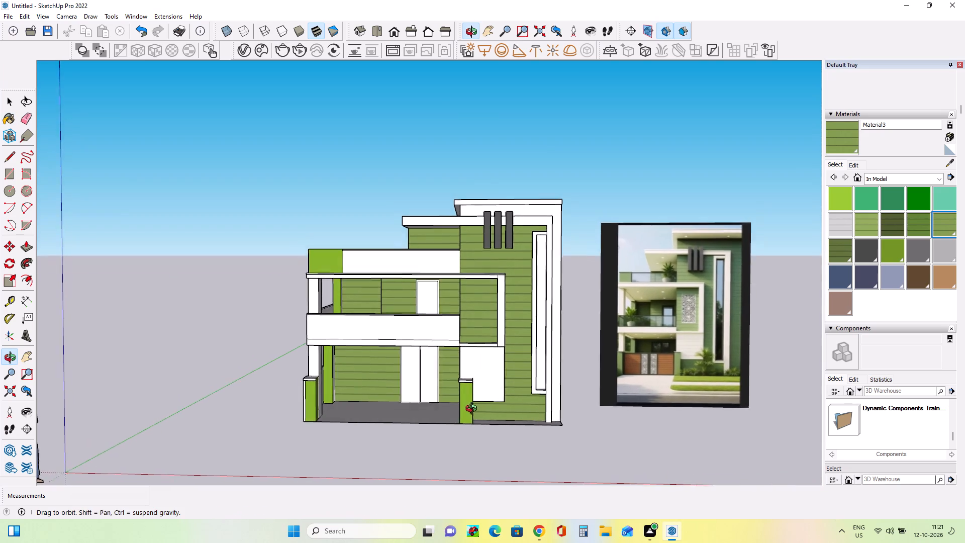
pyautogui.moveTo(473, 410); pyautogui.dragTo(472, 407, button='middle')
pyautogui.moveTo(464, 400); pyautogui.dragTo(453, 399, button='middle')
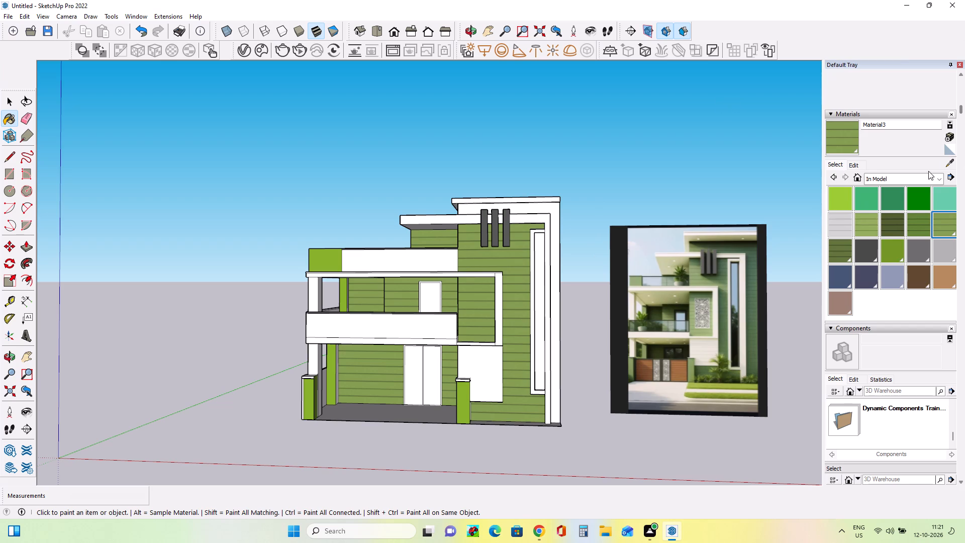
pyautogui.click(904, 180)
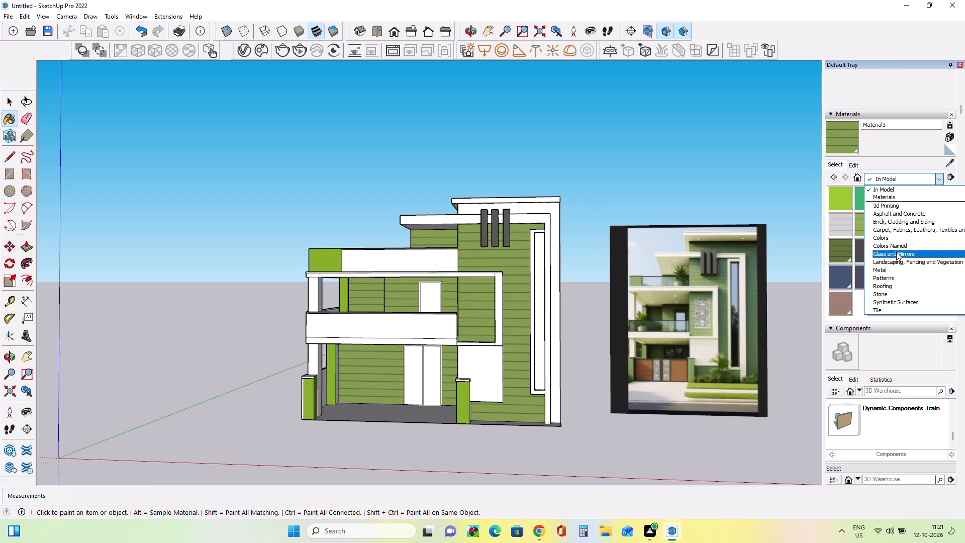
pyautogui.click(896, 252)
pyautogui.click(890, 224)
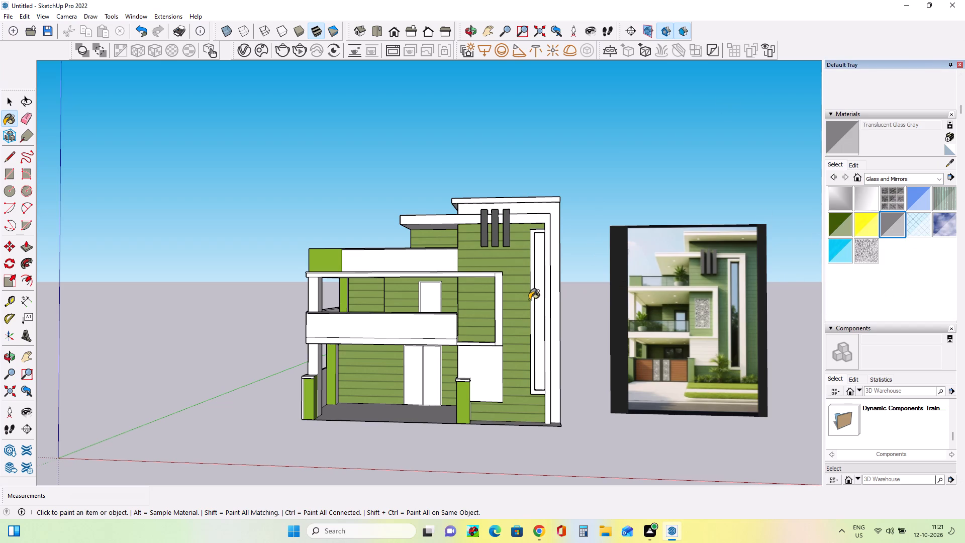
pyautogui.click(538, 304)
pyautogui.click(404, 266)
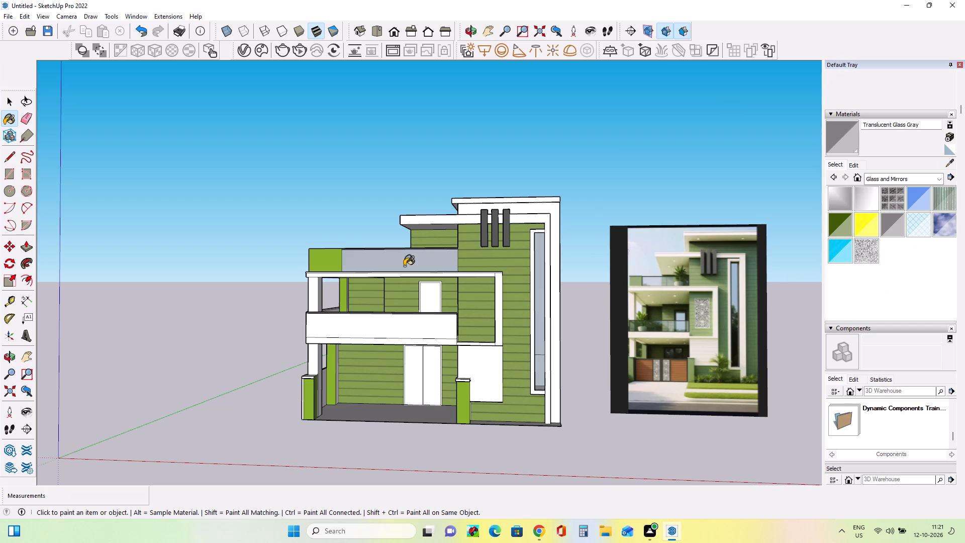
pyautogui.click(424, 330)
# Paint the inner faces of the front balcony and terrace parapets with Translucent Glass Gray.
pyautogui.moveTo(498, 336); pyautogui.dragTo(144, 438, button='middle')
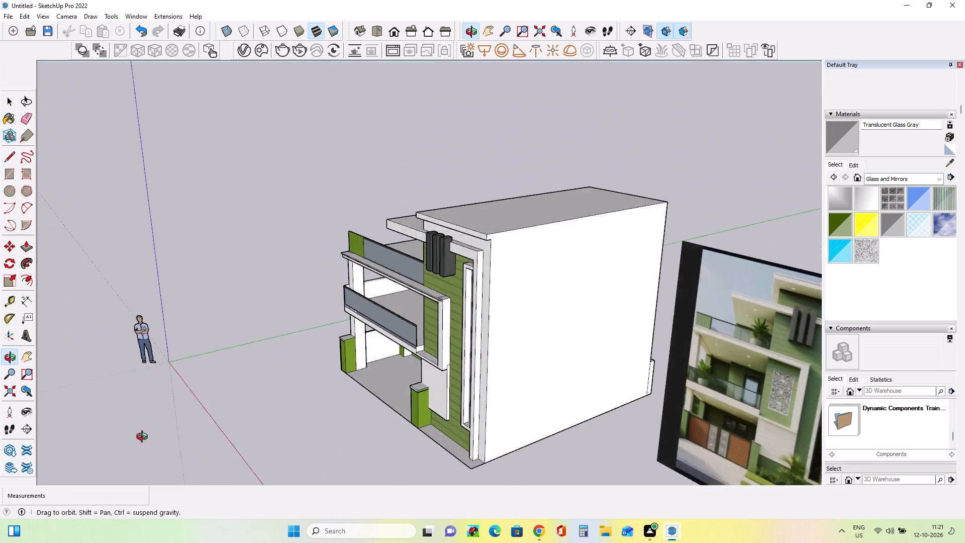
pyautogui.moveTo(144, 438); pyautogui.dragTo(0, 470, button='middle')
pyautogui.moveTo(546, 340); pyautogui.dragTo(176, 346, button='middle')
pyautogui.moveTo(736, 353); pyautogui.dragTo(604, 272, button='middle')
pyautogui.click(486, 306)
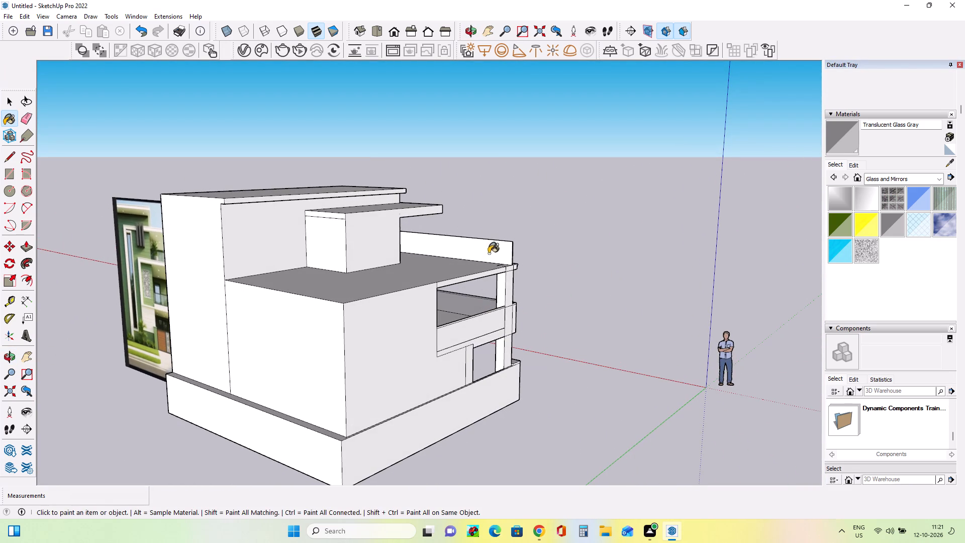
pyautogui.click(490, 250)
# Draw a strip about 21' 9 1/2" by 2 5/8" along the terrace's side edge and raise it to the front parapet's height.
pyautogui.moveTo(718, 290); pyautogui.dragTo(719, 371, button='middle')
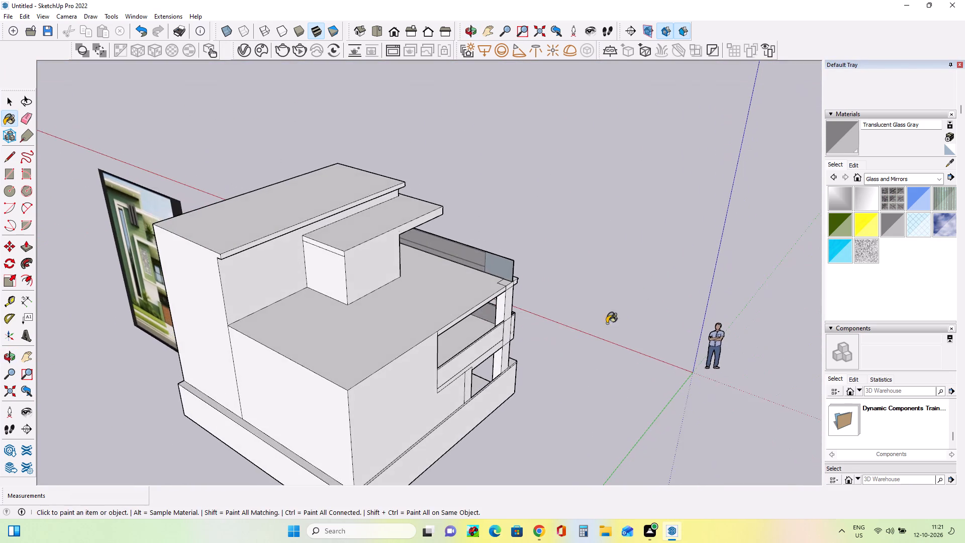
pyautogui.scroll(2, 485, 338)
pyautogui.moveTo(678, 329); pyautogui.dragTo(685, 349, button='middle')
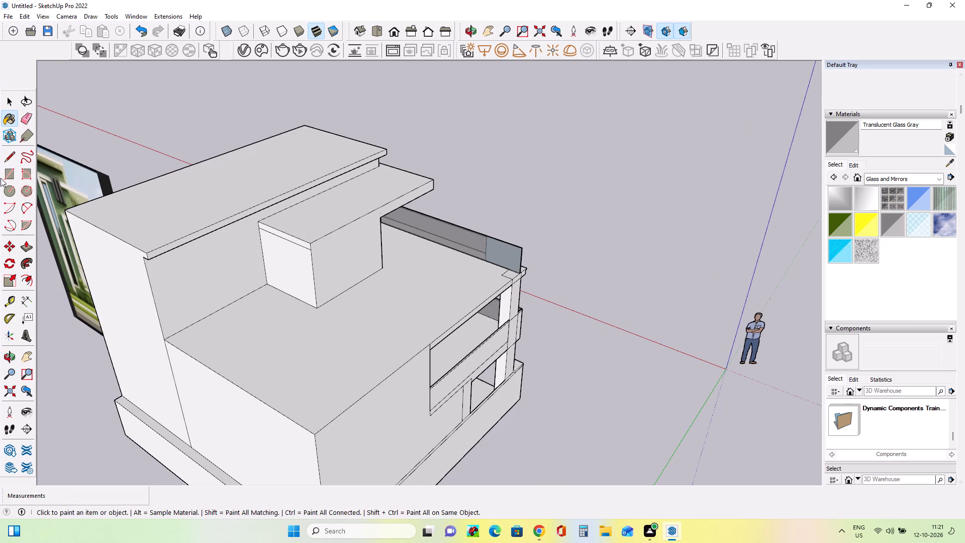
pyautogui.click(4, 176)
pyautogui.click(518, 275)
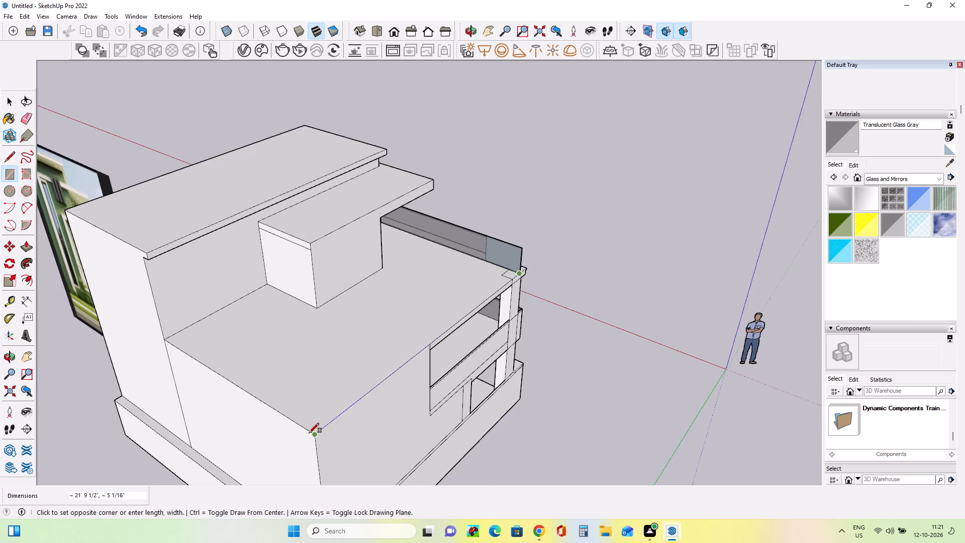
pyautogui.scroll(9, 312, 433)
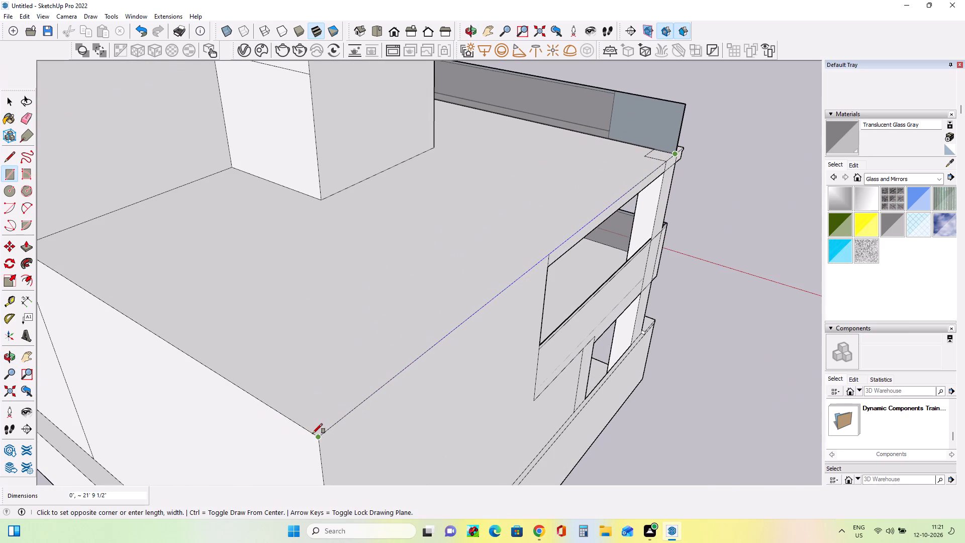
pyautogui.click(312, 432)
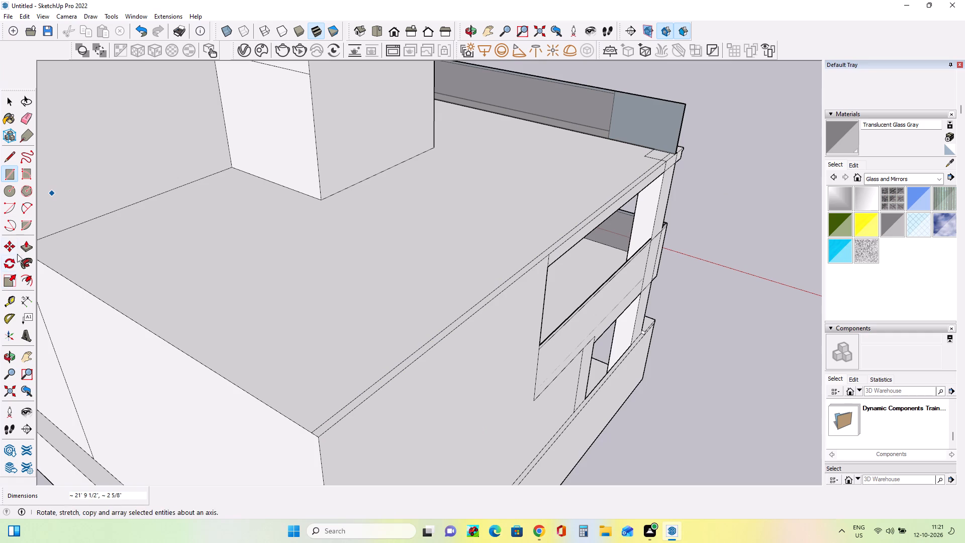
pyautogui.click(28, 248)
pyautogui.click(495, 292)
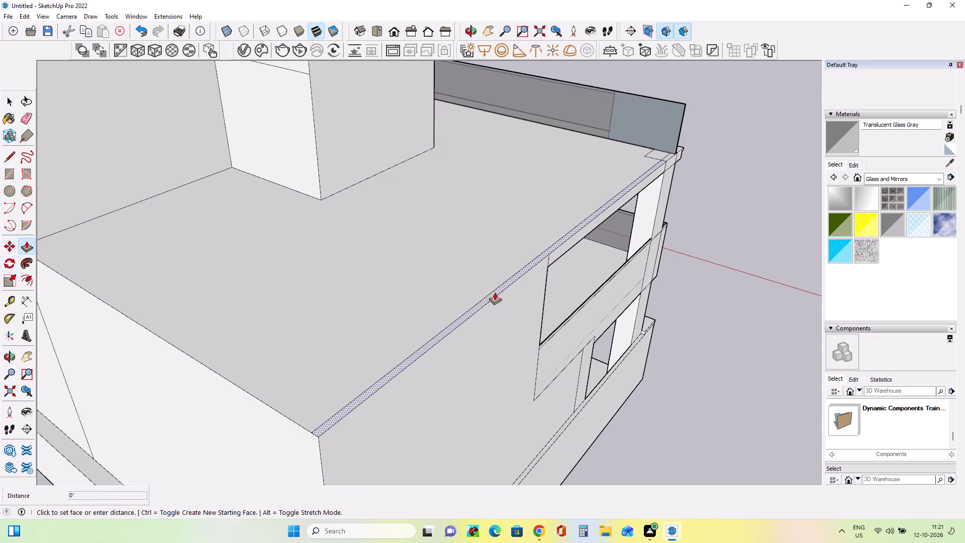
pyautogui.click(683, 104)
# Extend the front end of the terrace's side parapet about 1' 9/16" to meet the front parapet.
pyautogui.moveTo(725, 176); pyautogui.dragTo(617, 228, button='middle')
pyautogui.scroll(5, 713, 209)
pyautogui.moveTo(729, 214); pyautogui.dragTo(488, 233, button='middle')
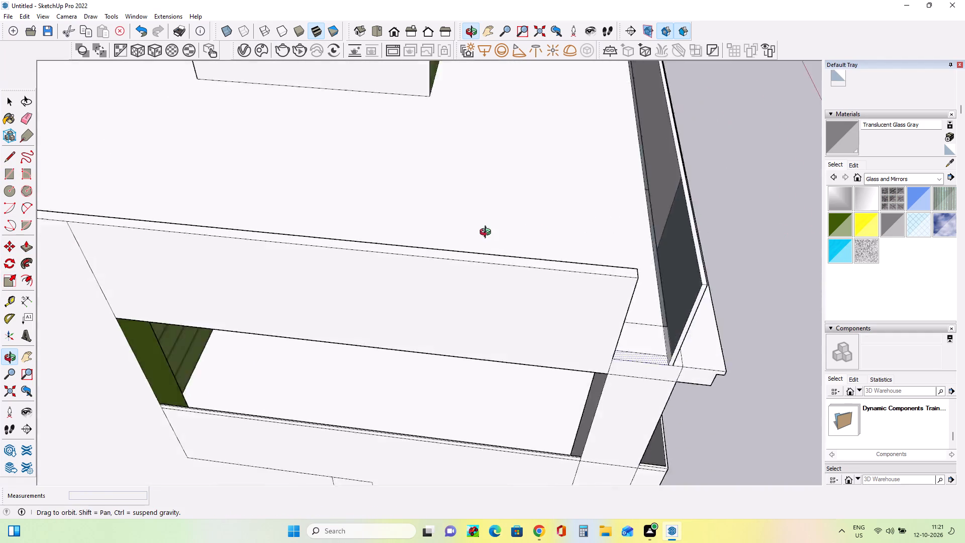
pyautogui.moveTo(488, 233); pyautogui.dragTo(417, 203, button='middle')
pyautogui.click(444, 310)
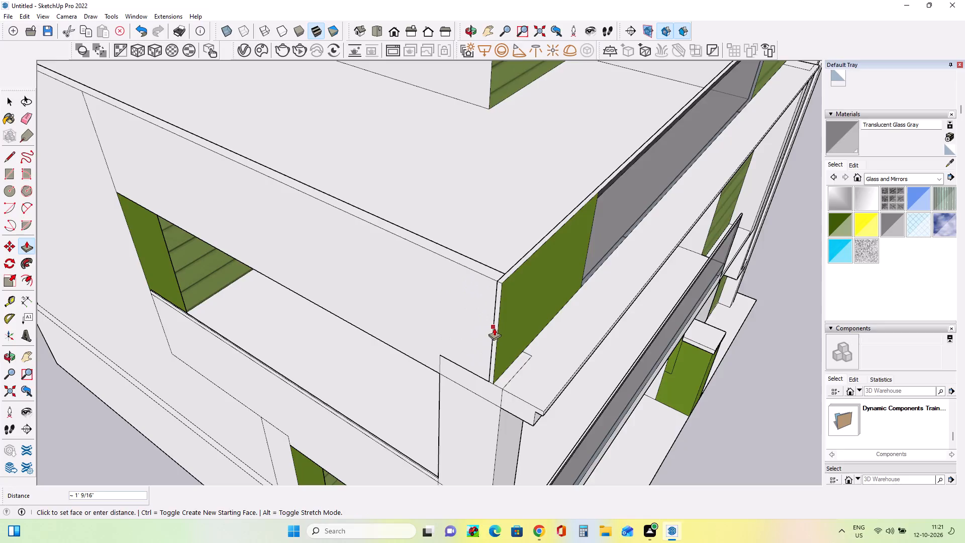
pyautogui.click(494, 328)
# Draw a line about 21' 10 1/2" long across the side wall, just below the terrace parapet's top edge.
pyautogui.moveTo(588, 329); pyautogui.dragTo(653, 333, button='middle')
pyautogui.scroll(-2, 653, 334)
pyautogui.scroll(1, 653, 333)
pyautogui.scroll(-5, 653, 333)
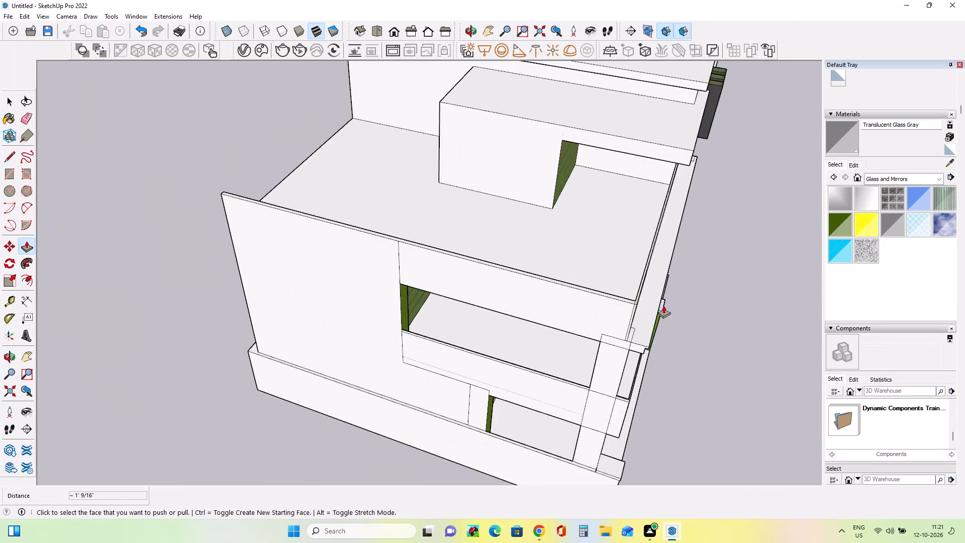
pyautogui.moveTo(503, 297); pyautogui.dragTo(604, 251, button='middle')
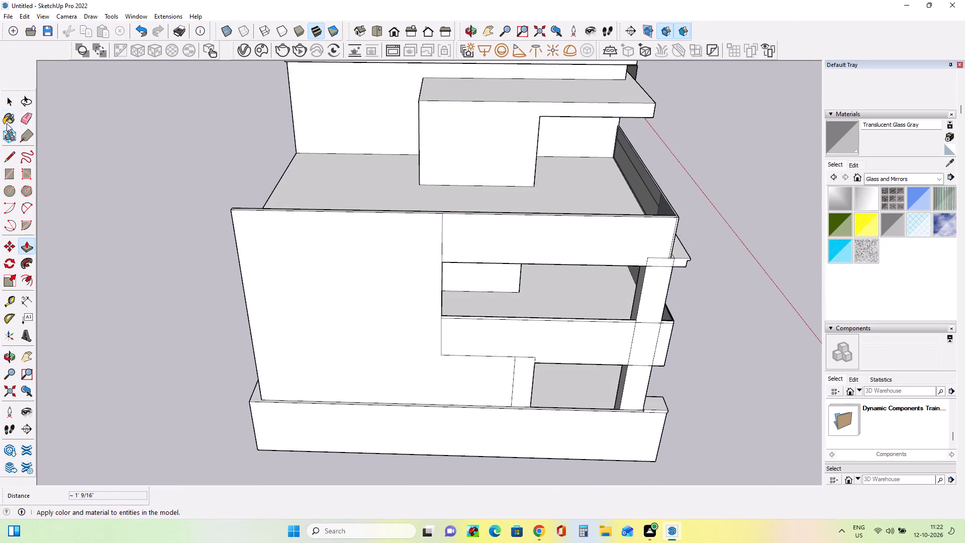
pyautogui.click(8, 155)
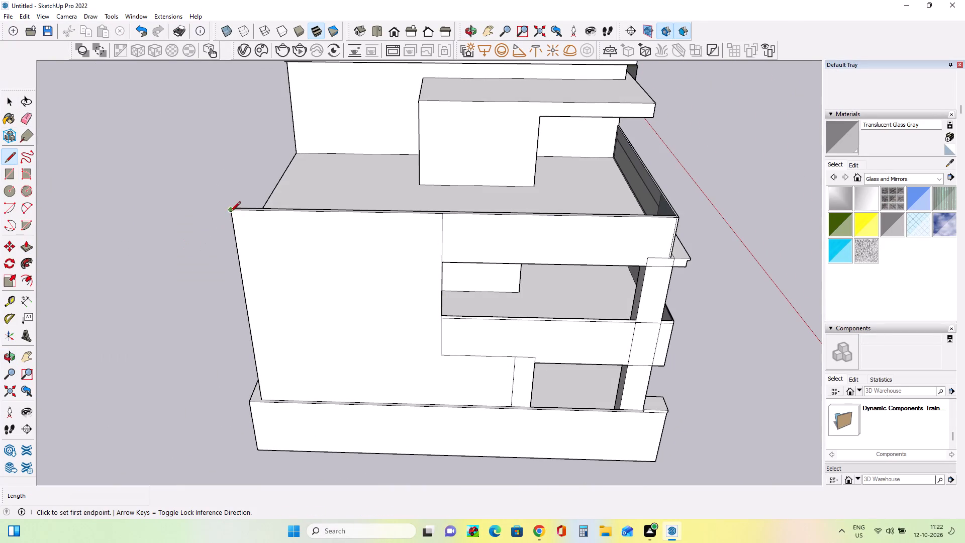
pyautogui.click(232, 217)
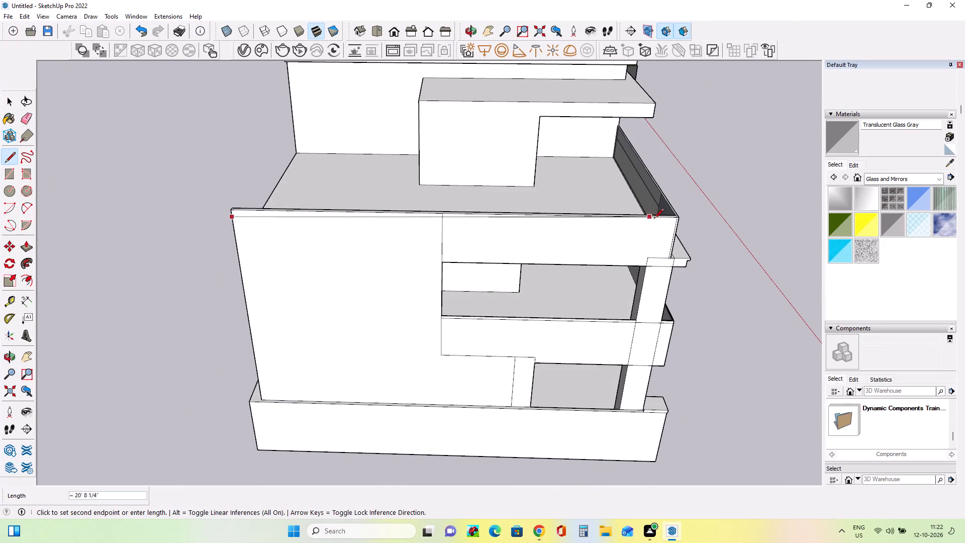
pyautogui.scroll(7, 675, 233)
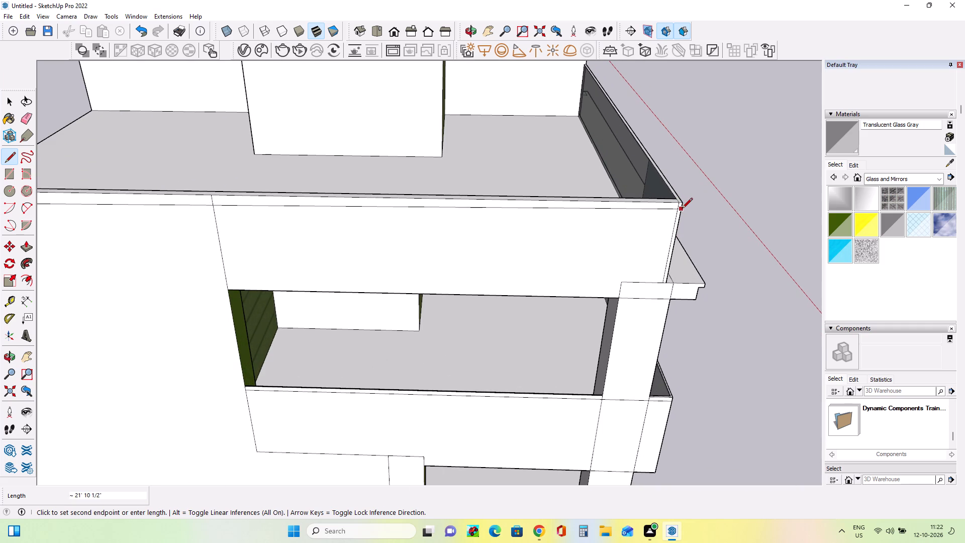
pyautogui.click(682, 209)
# Extend the side parapet's bottom edge to the wall's rear with a line about 10' 5 7/16" long, and erase the vertical divider above.
pyautogui.click(891, 227)
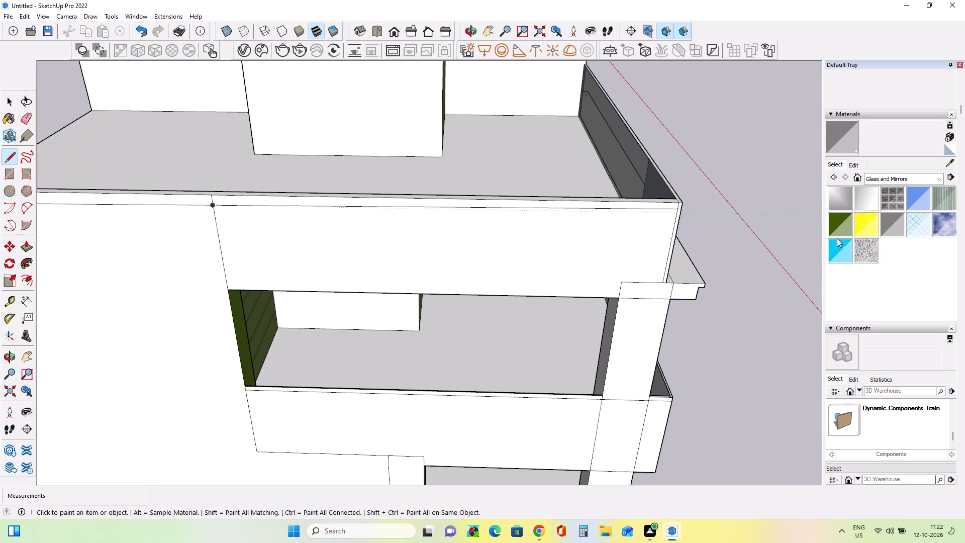
pyautogui.scroll(-6, 643, 275)
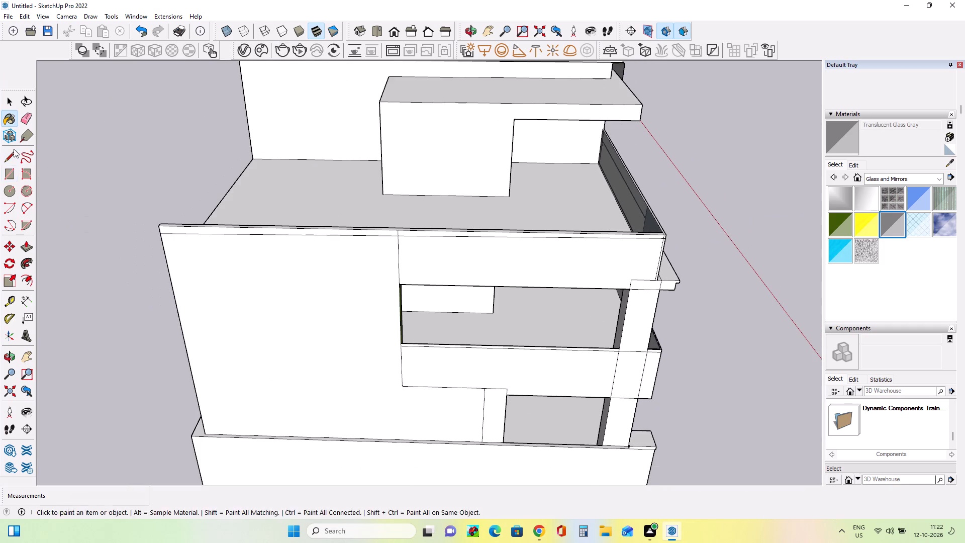
pyautogui.click(12, 158)
pyautogui.click(399, 288)
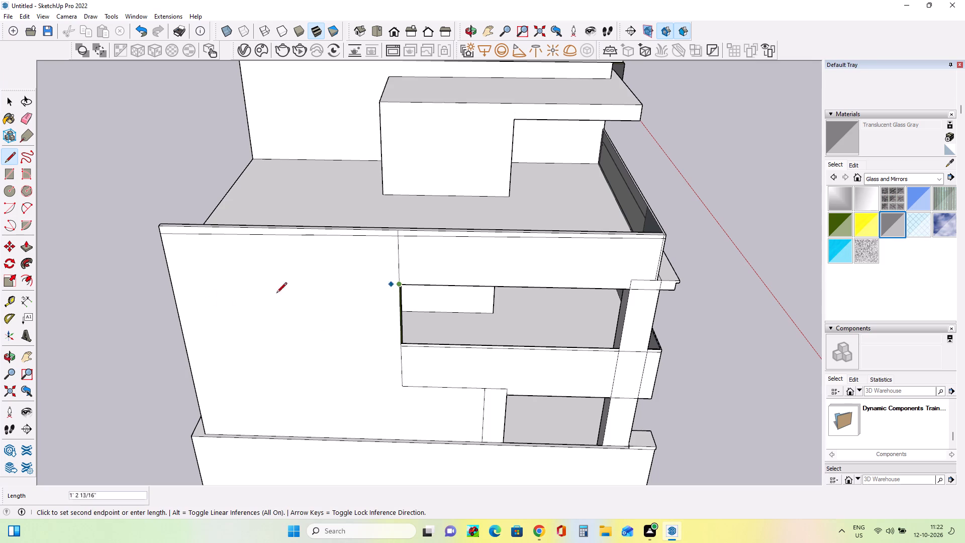
pyautogui.click(169, 279)
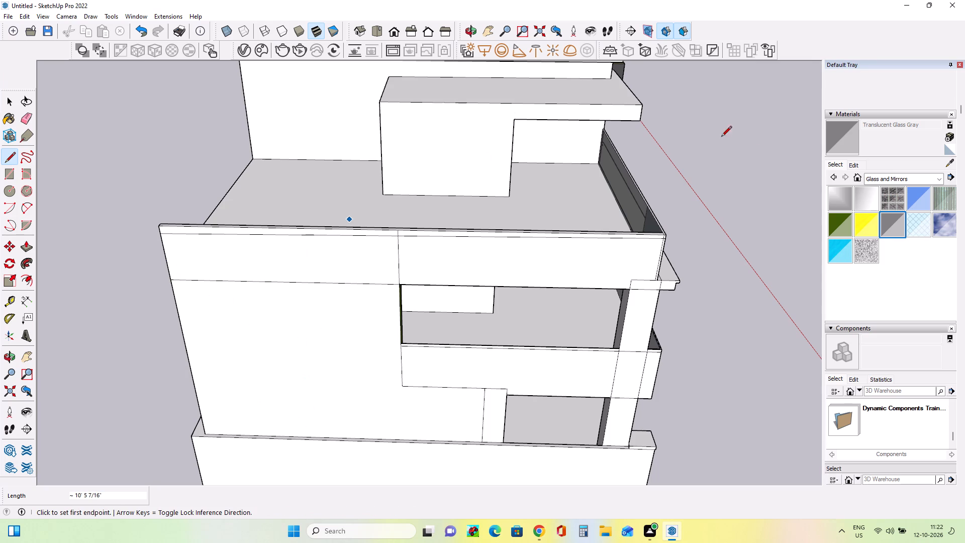
pyautogui.click(25, 116)
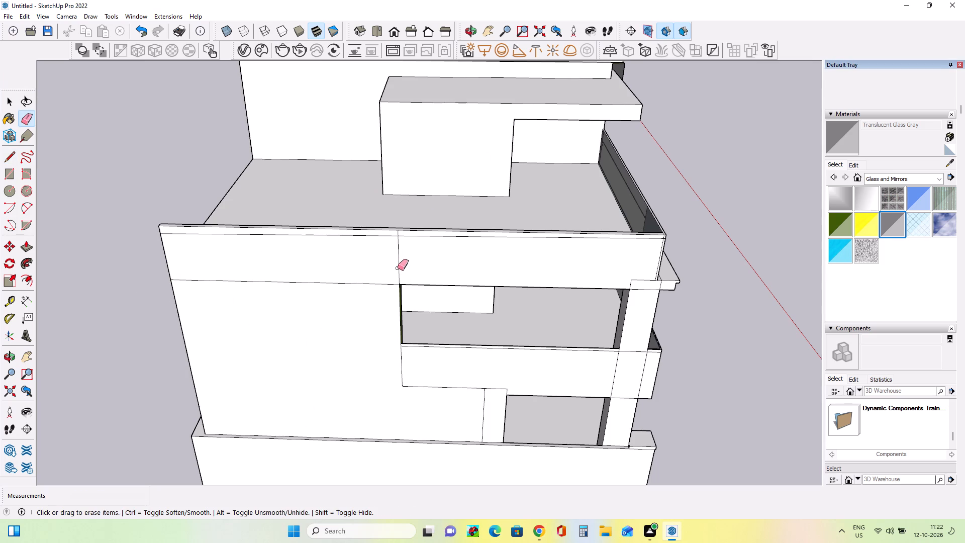
pyautogui.moveTo(398, 267); pyautogui.dragTo(421, 266)
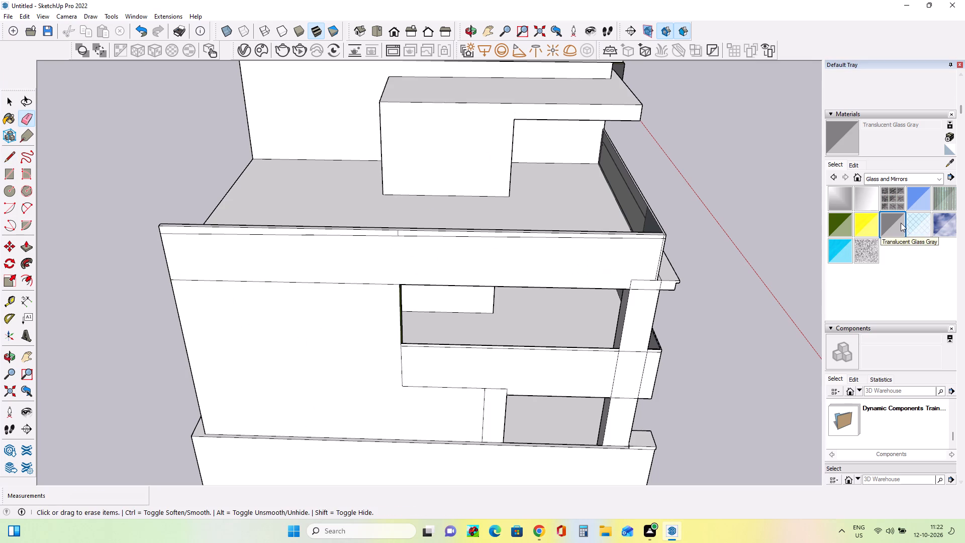
# Paint the outer and inner faces of the terrace's side parapet with Translucent Glass Gray.
pyautogui.click(901, 223)
pyautogui.click(549, 264)
pyautogui.moveTo(432, 287); pyautogui.dragTo(0, 310, button='middle')
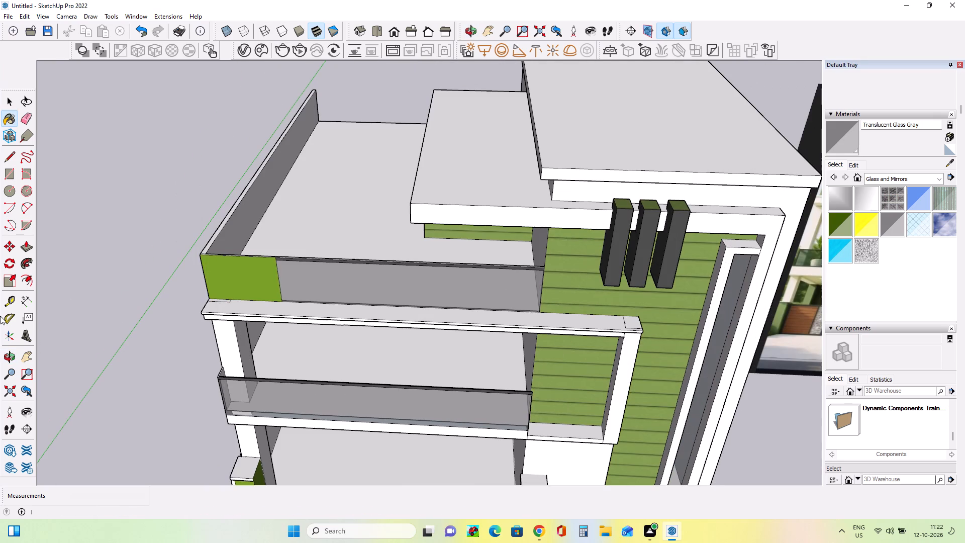
pyautogui.click(248, 224)
# Paint the side parapet's outer top band and top face with the in-model material Niraj_Hair_Dark.
pyautogui.moveTo(276, 276); pyautogui.dragTo(724, 206, button='middle')
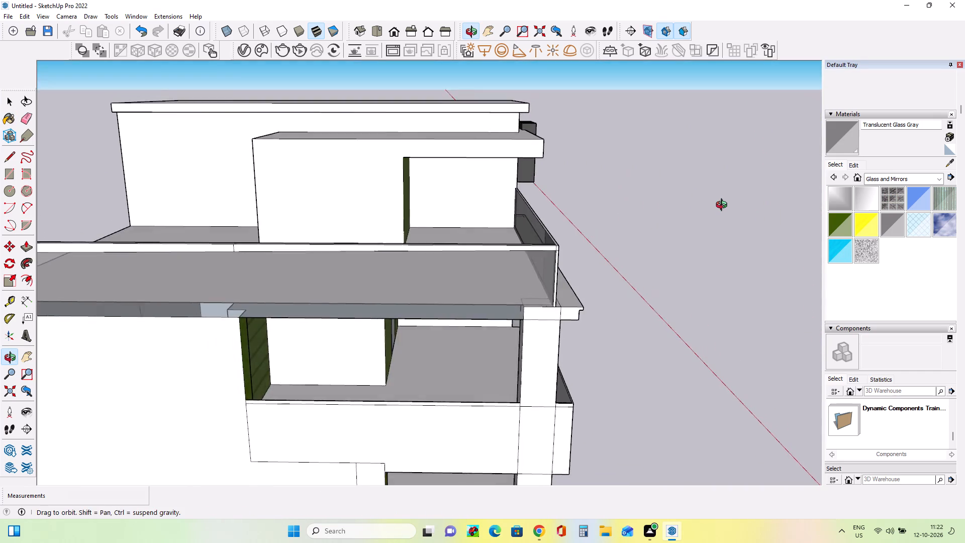
pyautogui.moveTo(724, 206); pyautogui.dragTo(724, 208, button='middle')
pyautogui.scroll(-1, 724, 208)
pyautogui.click(906, 176)
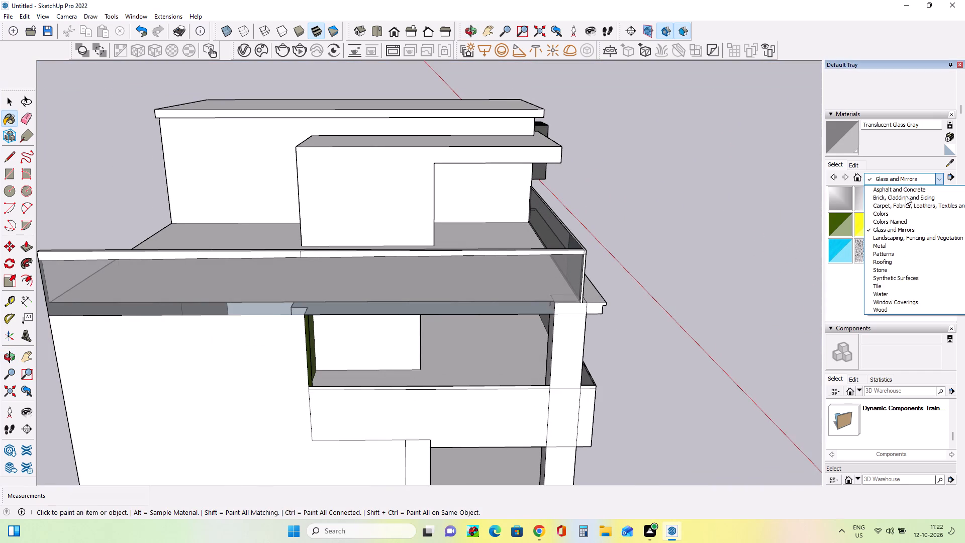
pyautogui.scroll(8, 907, 206)
pyautogui.click(909, 185)
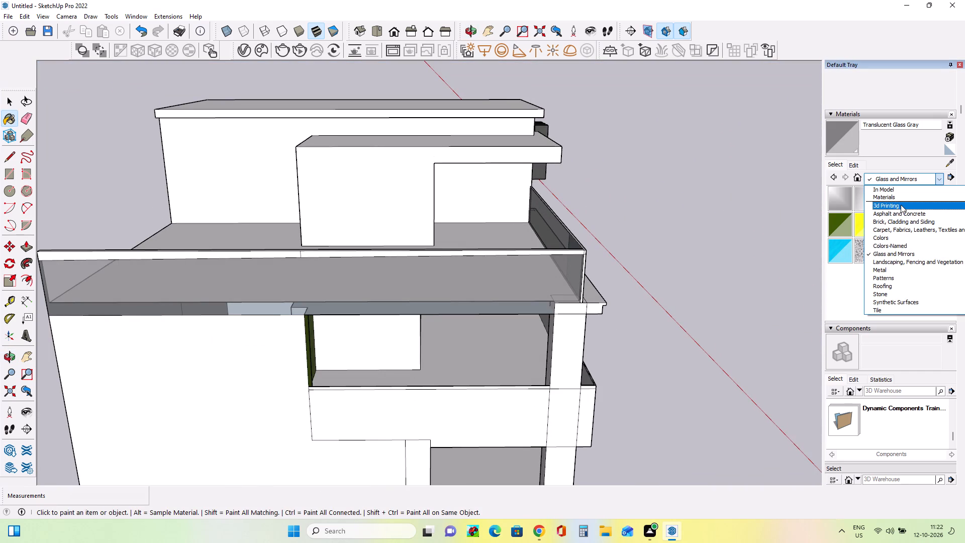
pyautogui.click(901, 192)
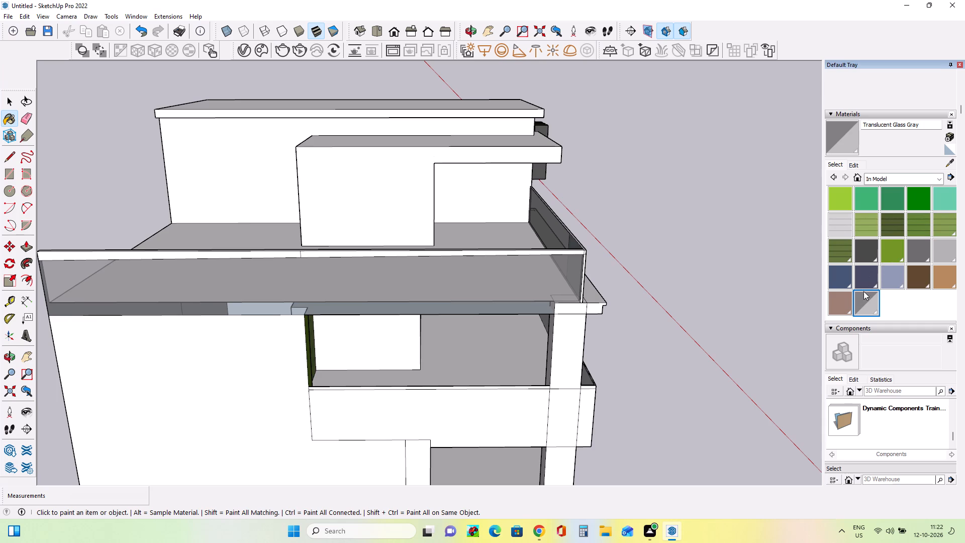
pyautogui.click(918, 247)
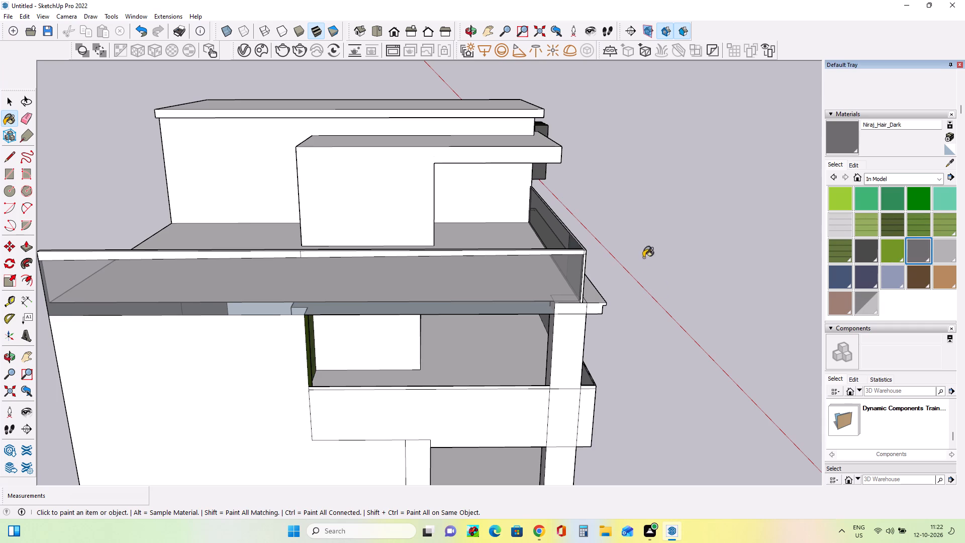
pyautogui.click(570, 253)
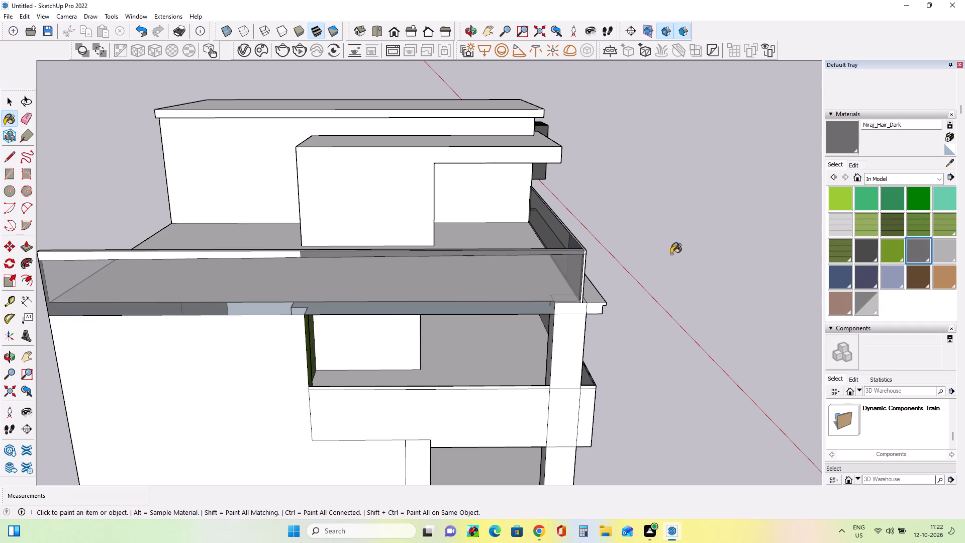
pyautogui.click(251, 254)
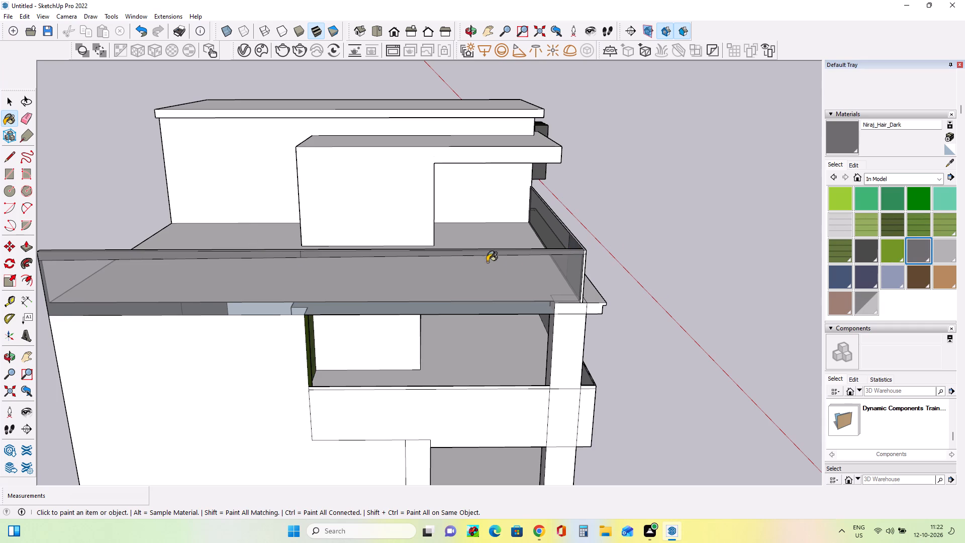
pyautogui.moveTo(512, 271); pyautogui.dragTo(0, 357, button='middle')
pyautogui.scroll(6, 188, 211)
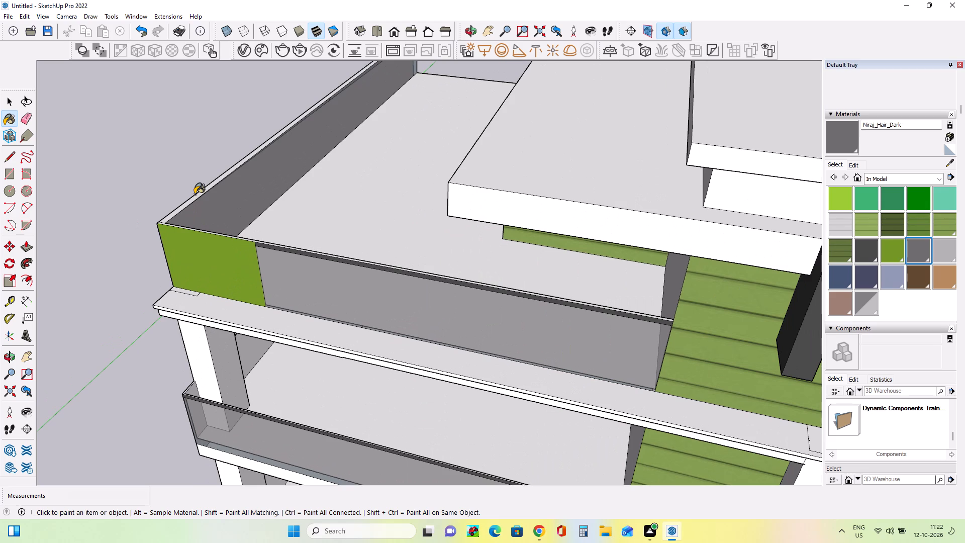
pyautogui.click(195, 198)
# Reapply Translucent Glass Gray to the inner face of the terrace's side parapet.
pyautogui.scroll(-7, 240, 204)
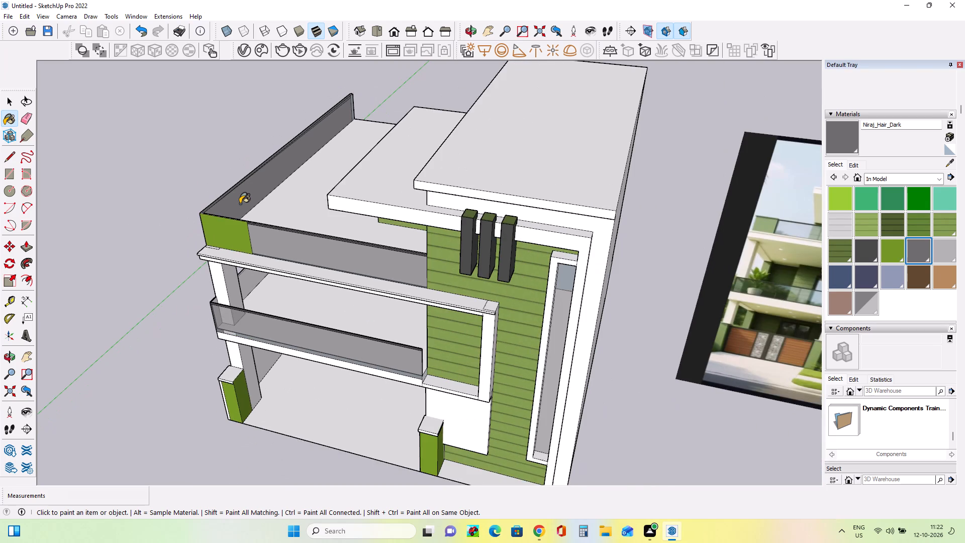
pyautogui.scroll(14, 381, 77)
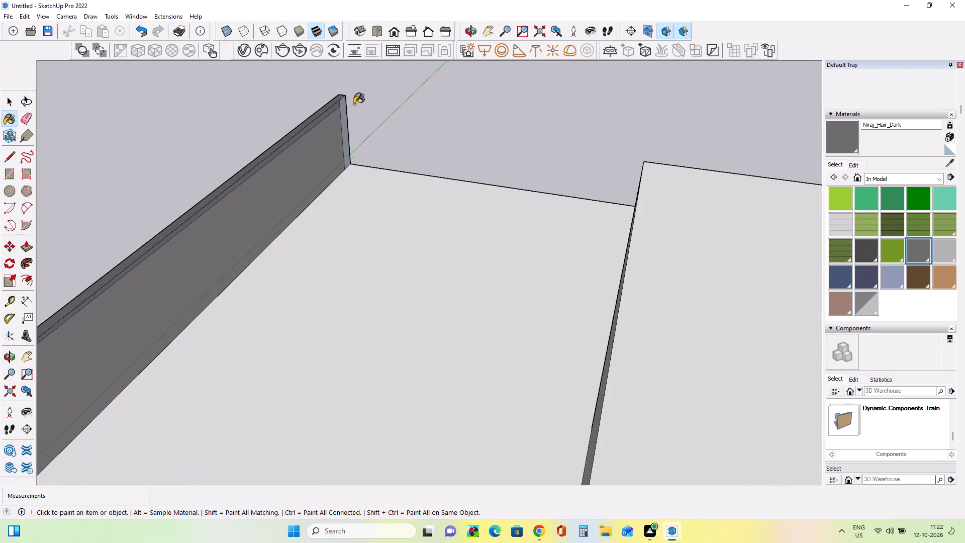
pyautogui.moveTo(351, 110); pyautogui.dragTo(344, 85, button='middle')
pyautogui.scroll(-2, 344, 85)
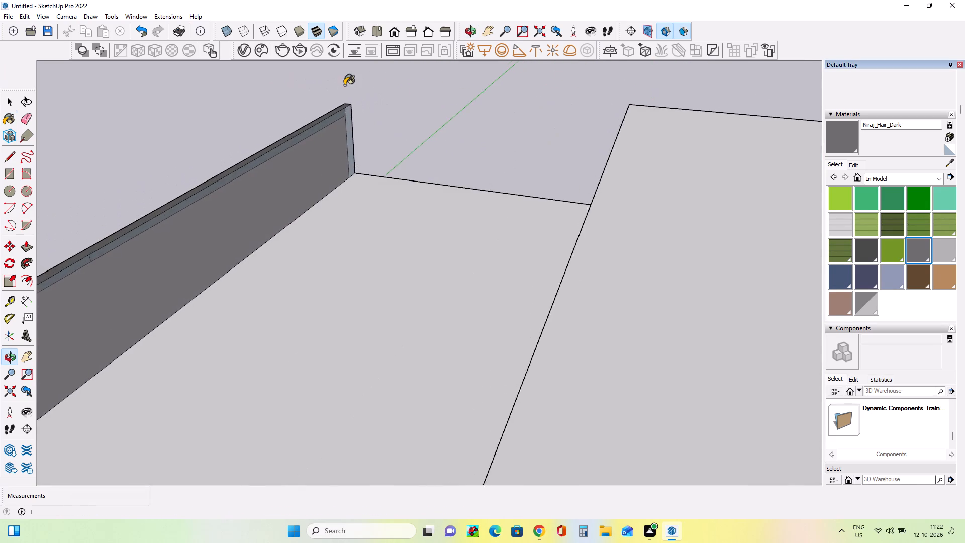
pyautogui.scroll(-2, 344, 85)
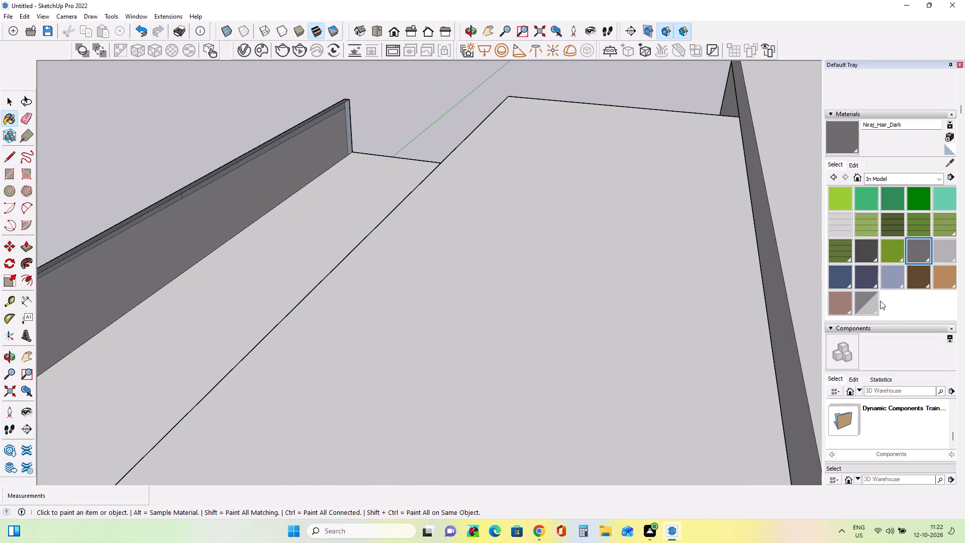
pyautogui.click(870, 300)
pyautogui.click(277, 187)
pyautogui.click(277, 187)
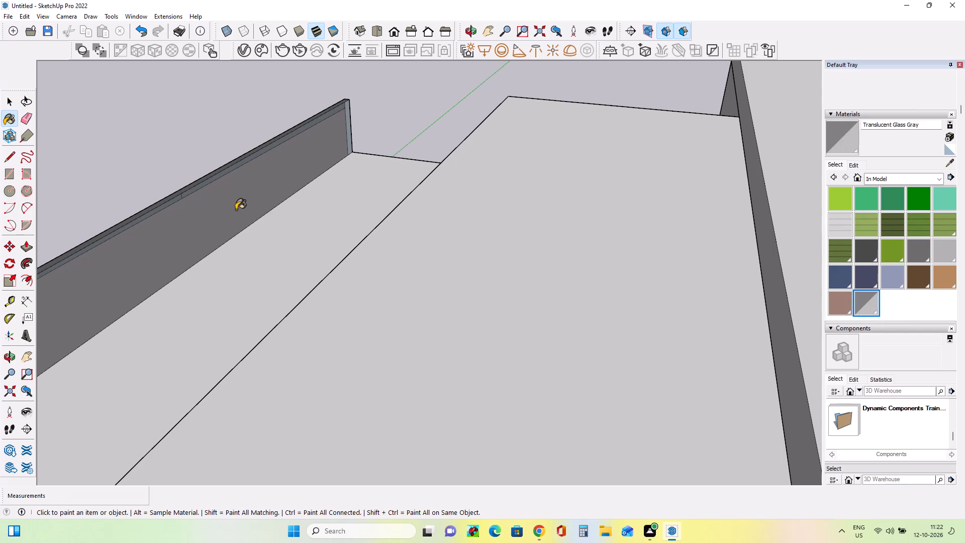
# Paint the plain ground-floor wall panel beside the right gate pillar with Cladding Siding White.
pyautogui.moveTo(249, 205); pyautogui.dragTo(371, 110, button='middle')
pyautogui.scroll(-6, 363, 109)
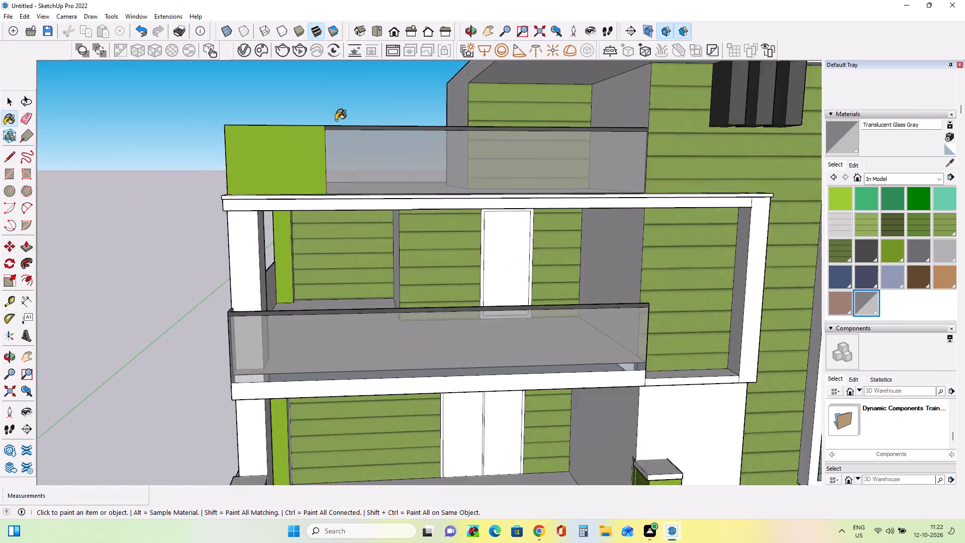
pyautogui.scroll(-7, 336, 120)
pyautogui.moveTo(512, 195); pyautogui.dragTo(432, 253, button='middle')
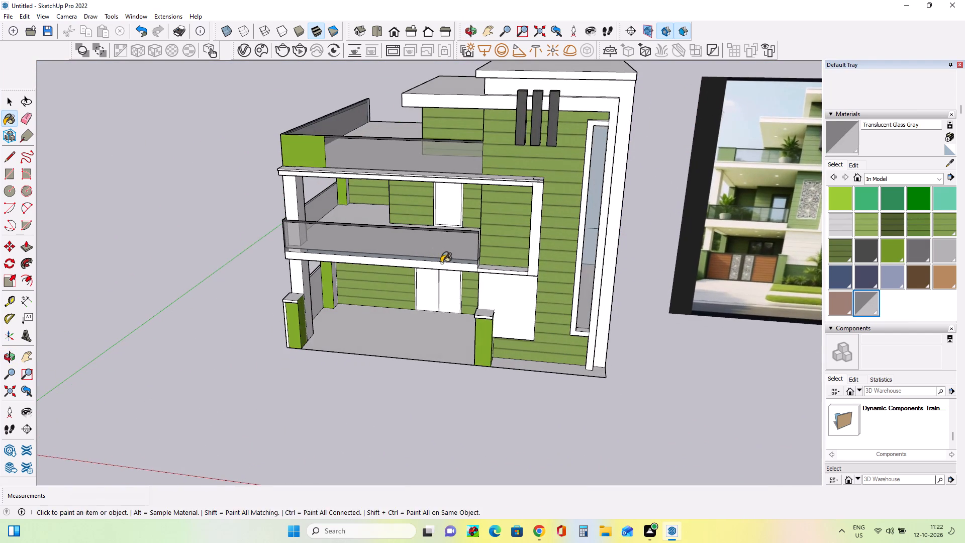
pyautogui.moveTo(441, 263); pyautogui.dragTo(479, 255, button='middle')
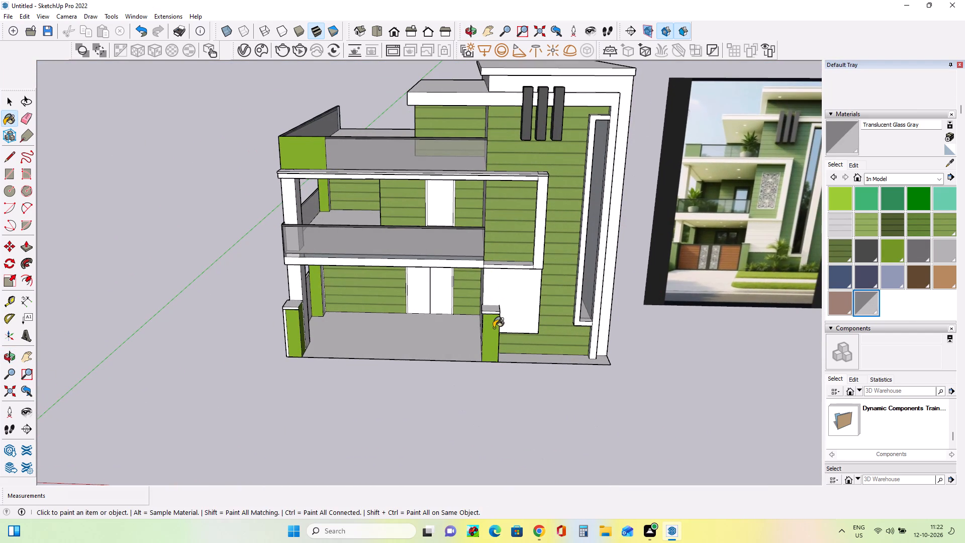
pyautogui.moveTo(497, 325); pyautogui.dragTo(510, 304, button='middle')
pyautogui.click(847, 226)
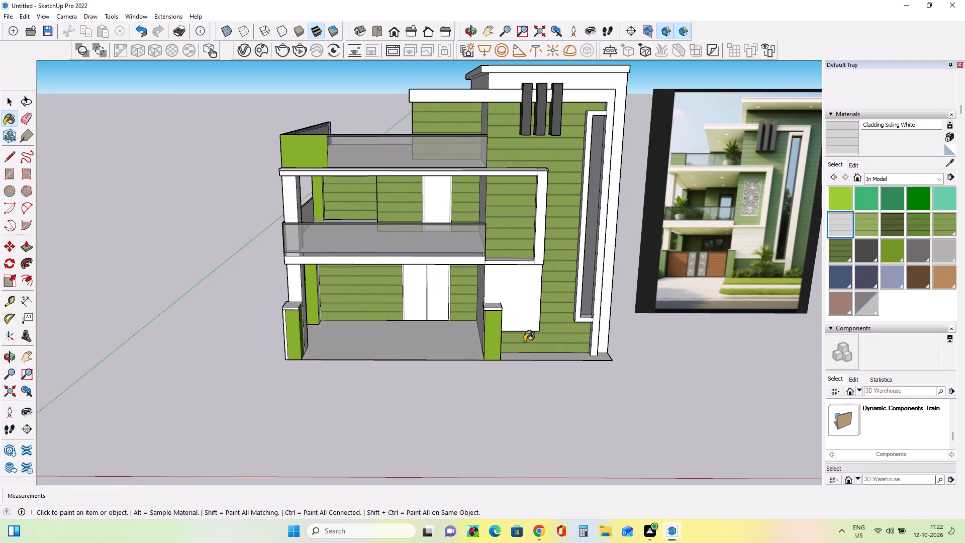
pyautogui.click(520, 296)
# Paint the balcony door panel and both ground-floor door panels with Translucent Glass Gray.
pyautogui.moveTo(577, 349); pyautogui.dragTo(577, 329, button='middle')
pyautogui.scroll(-3, 547, 317)
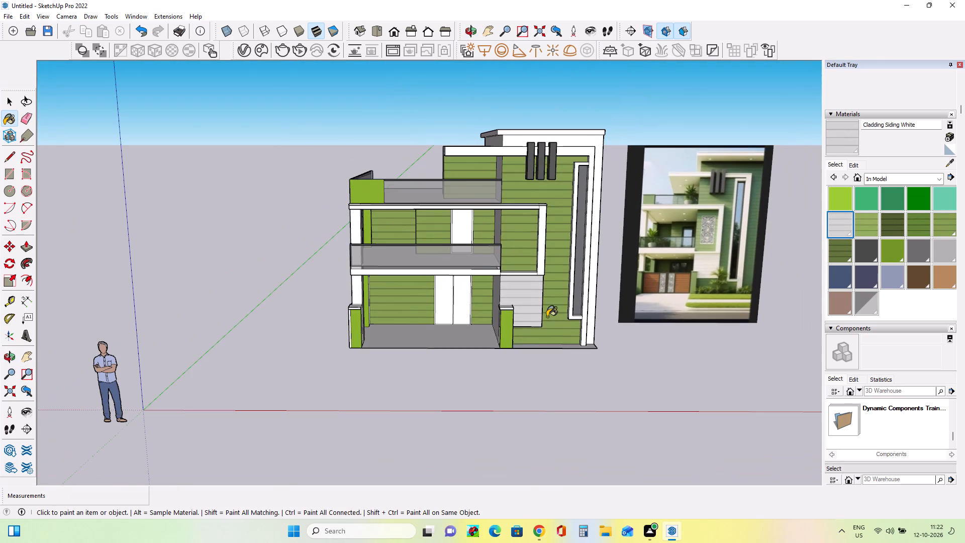
pyautogui.click(868, 303)
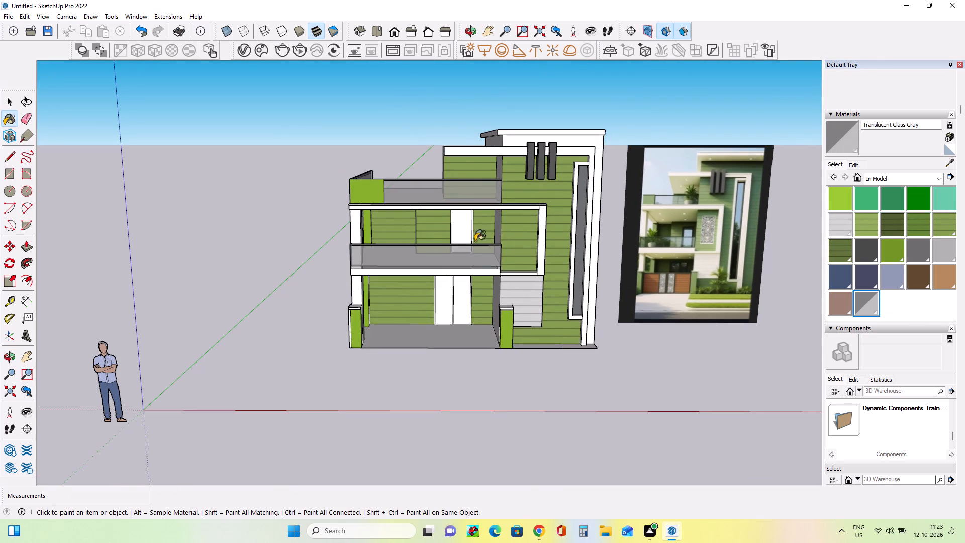
pyautogui.click(460, 227)
pyautogui.click(463, 315)
pyautogui.click(447, 314)
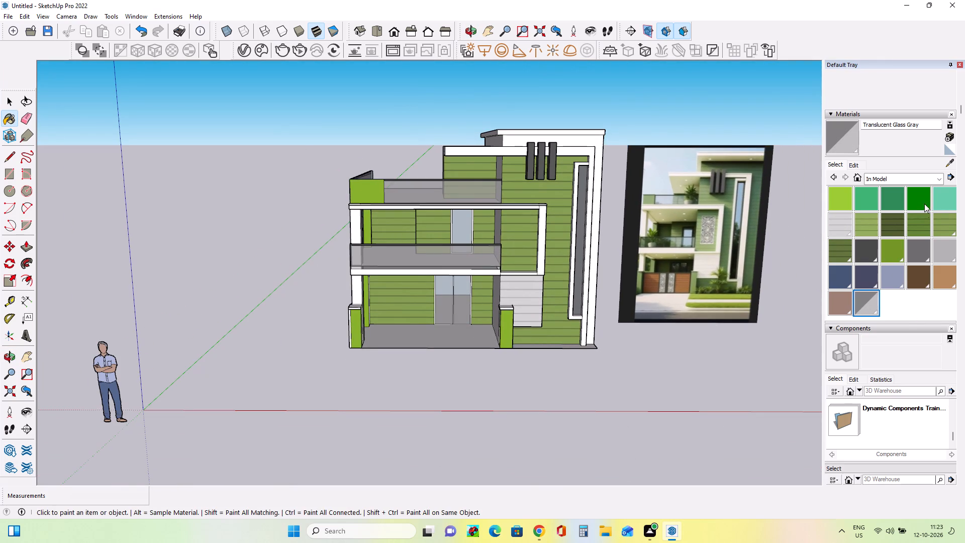
# Paint the first-floor balcony door frame with Asphalt New from the Asphalt and Concrete materials.
pyautogui.click(877, 178)
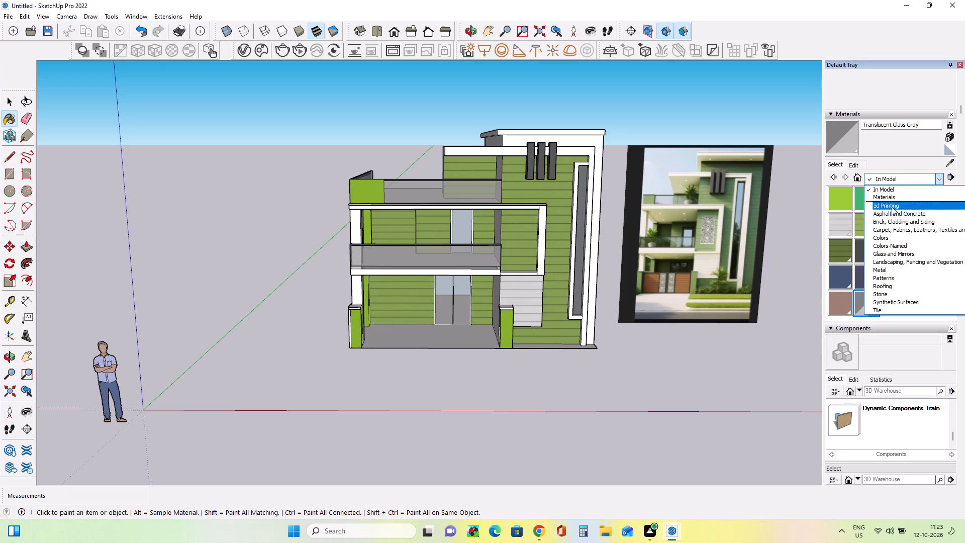
pyautogui.click(893, 213)
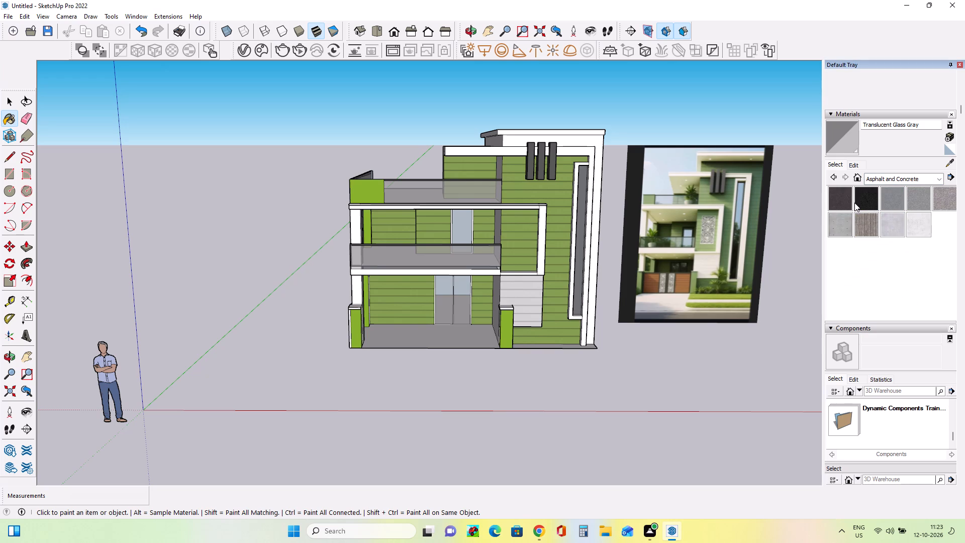
pyautogui.click(845, 204)
pyautogui.scroll(7, 513, 240)
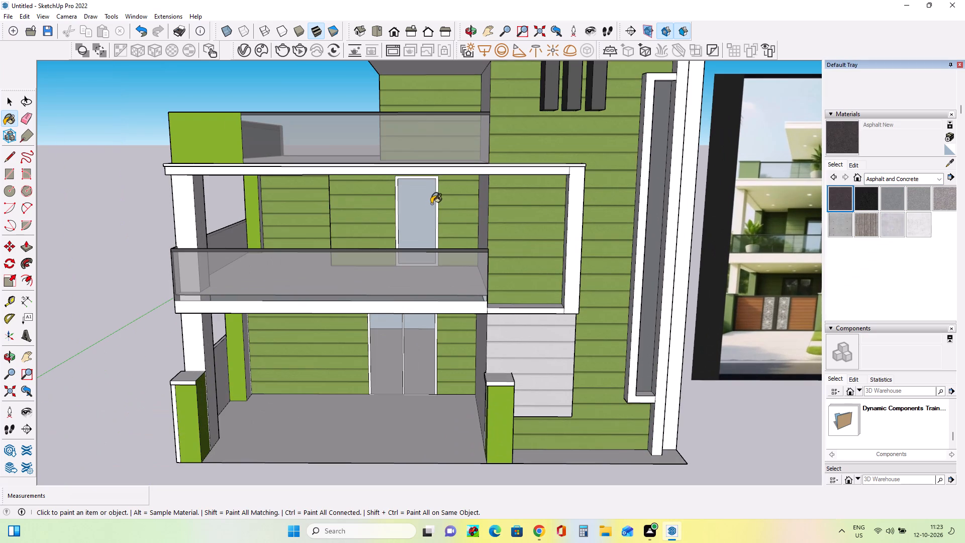
pyautogui.scroll(7, 437, 207)
pyautogui.click(438, 206)
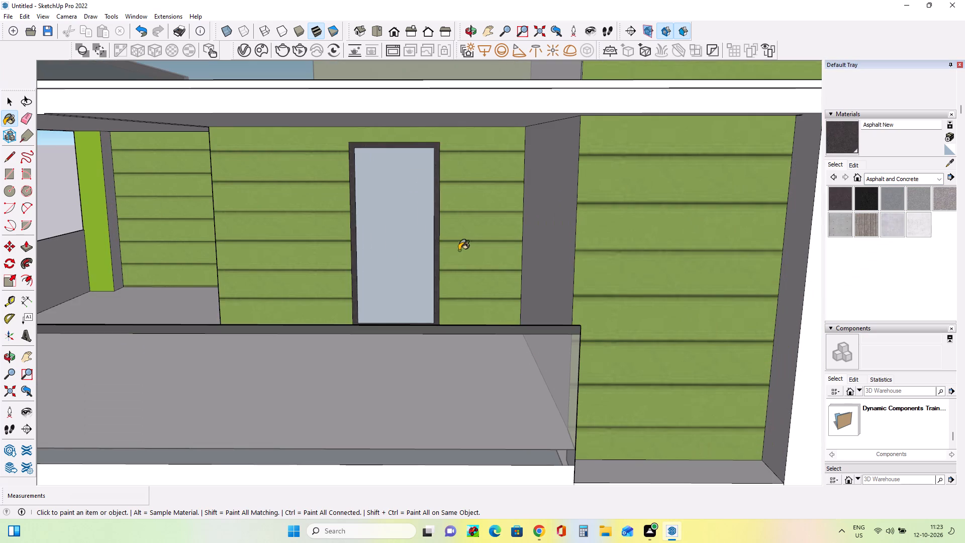
# Paint the ground-floor double door's outer frame and central divider with Asphalt New.
pyautogui.scroll(-8, 466, 251)
pyautogui.scroll(1, 466, 251)
pyautogui.scroll(-5, 466, 251)
pyautogui.scroll(8, 453, 352)
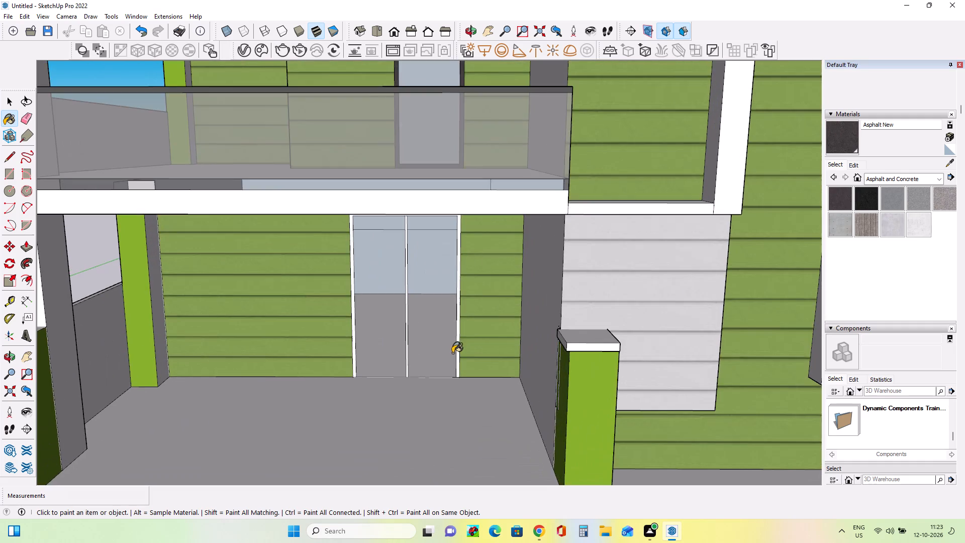
pyautogui.moveTo(452, 352); pyautogui.dragTo(455, 325, button='middle')
pyautogui.click(458, 322)
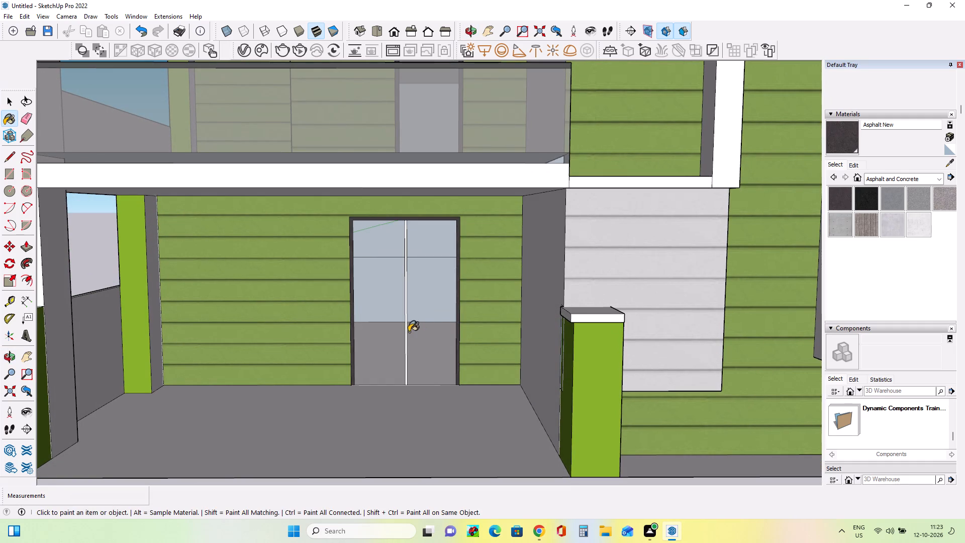
pyautogui.scroll(3, 405, 333)
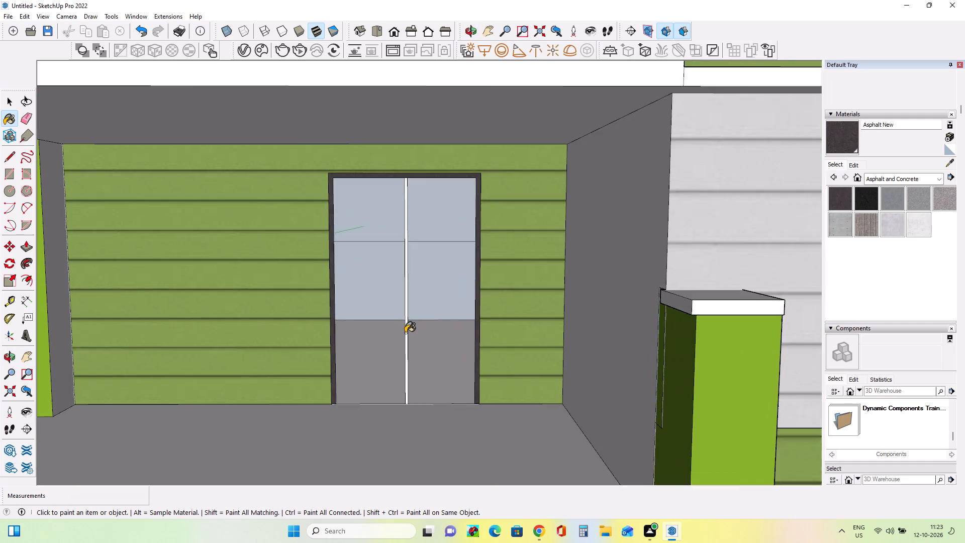
pyautogui.scroll(3, 405, 333)
pyautogui.click(407, 327)
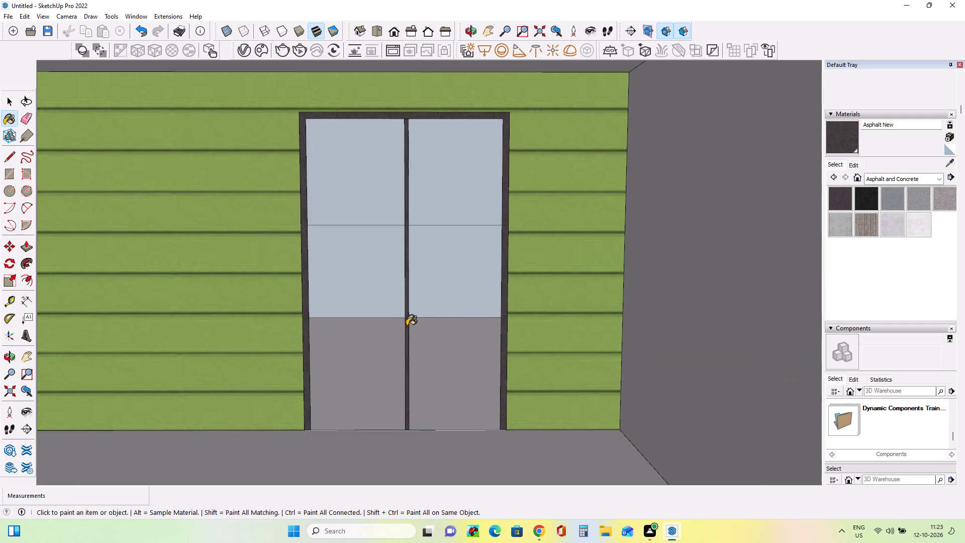
# Delete the right-hand glass panel face of the ground-floor double door to open up the interior.
pyautogui.scroll(-3, 450, 313)
pyautogui.moveTo(525, 347); pyautogui.dragTo(531, 368, button='middle')
pyautogui.scroll(-1, 525, 347)
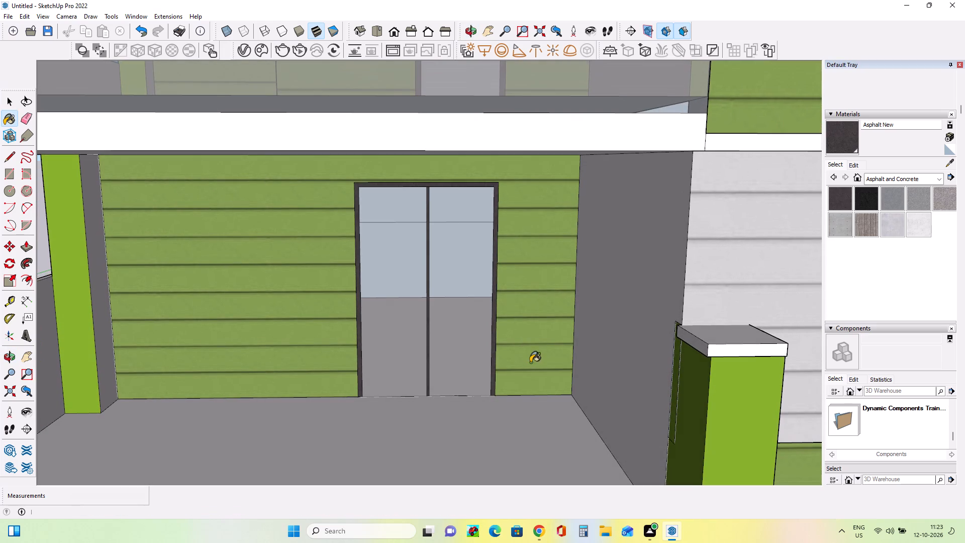
pyautogui.click(4, 103)
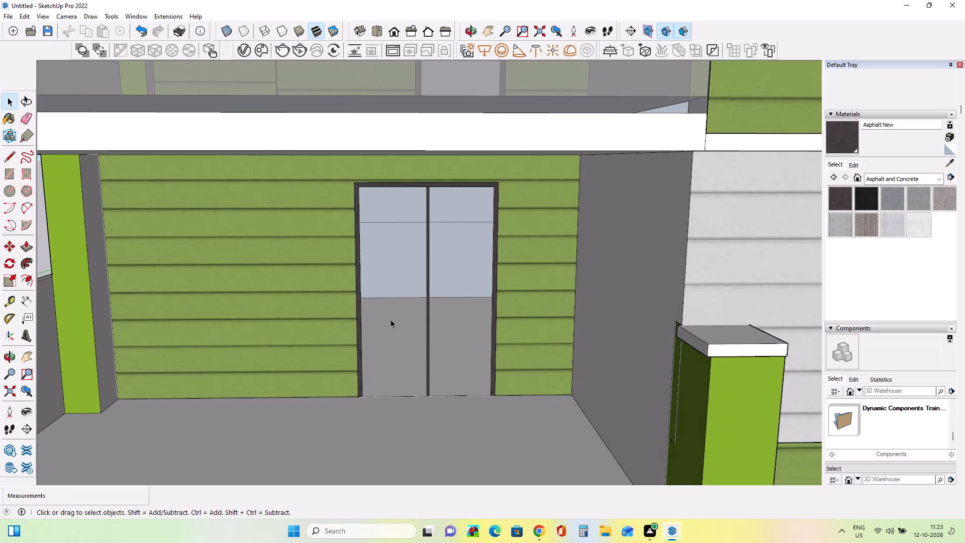
pyautogui.click(459, 319)
pyautogui.press('Insert')
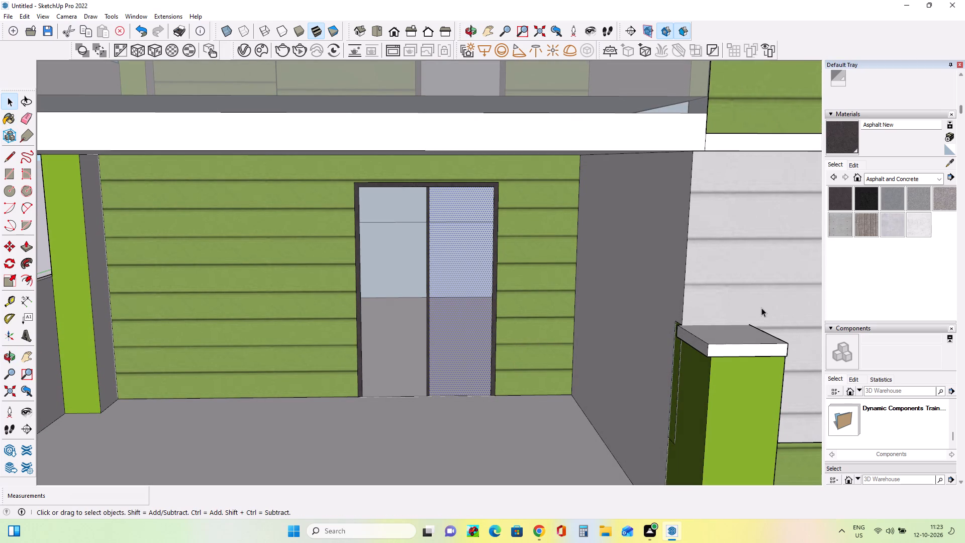
pyautogui.press('Delete')
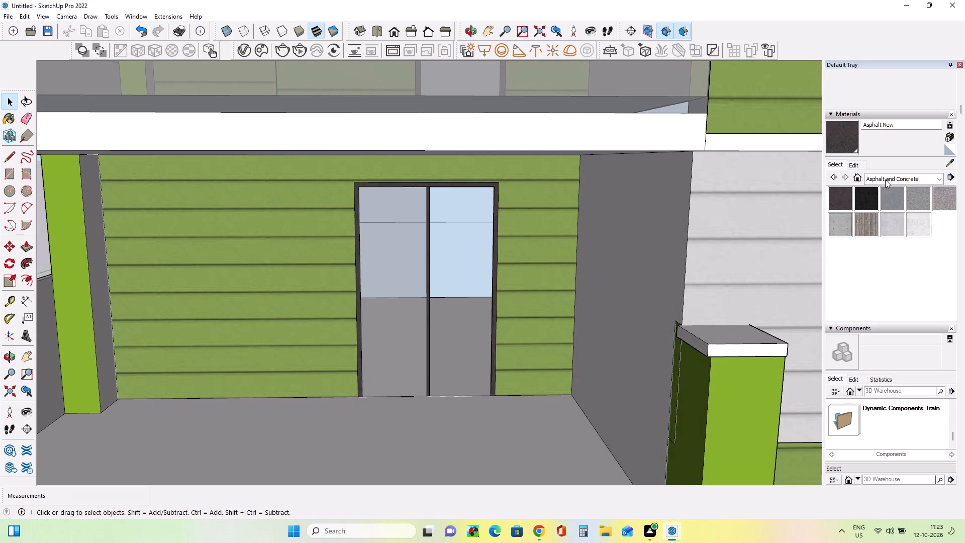
# Paint the interior floor behind the ground-floor door with Field Square Tile from the Tile materials.
pyautogui.click(885, 179)
pyautogui.click(905, 289)
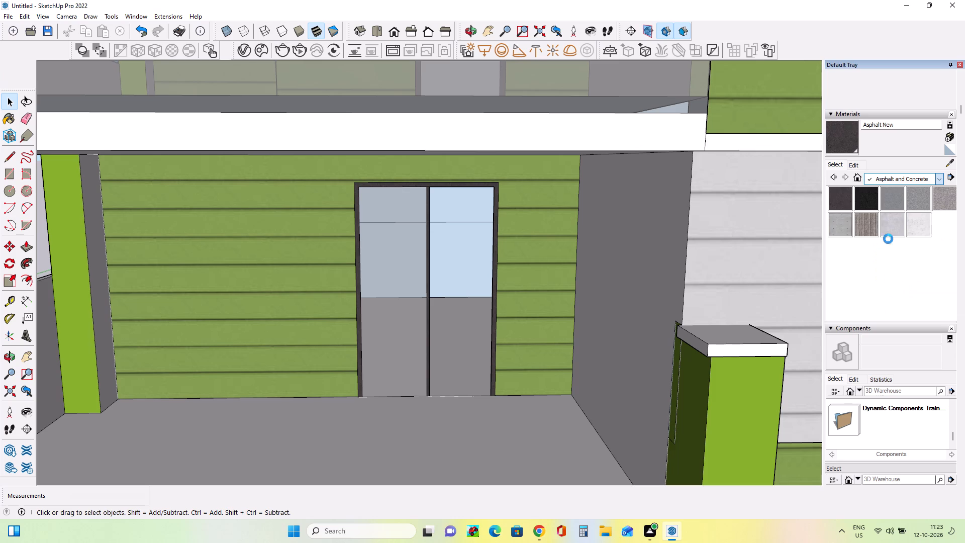
pyautogui.click(899, 231)
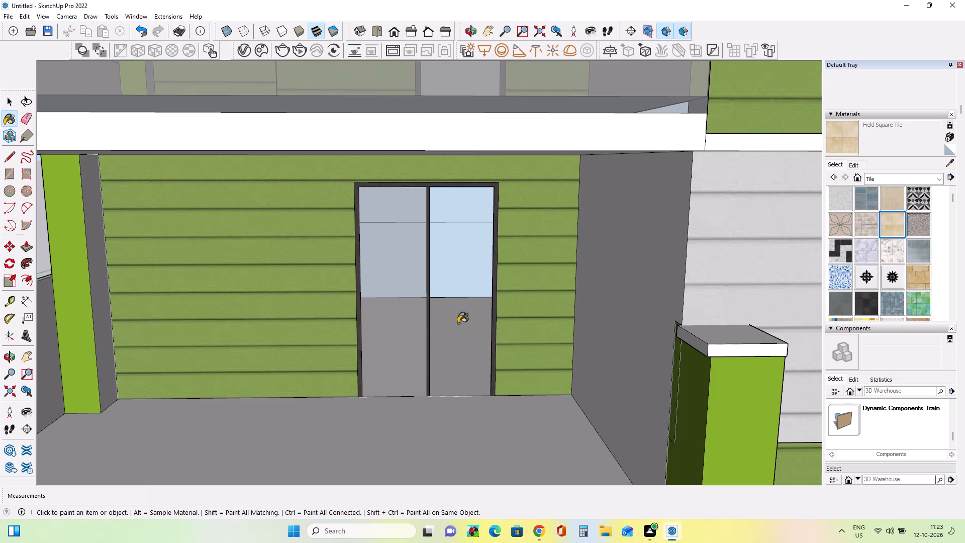
pyautogui.click(459, 325)
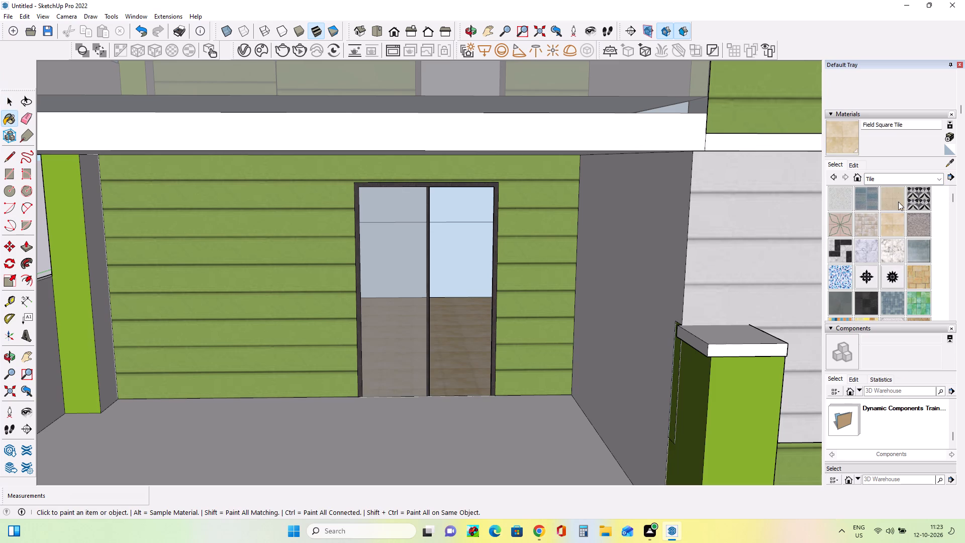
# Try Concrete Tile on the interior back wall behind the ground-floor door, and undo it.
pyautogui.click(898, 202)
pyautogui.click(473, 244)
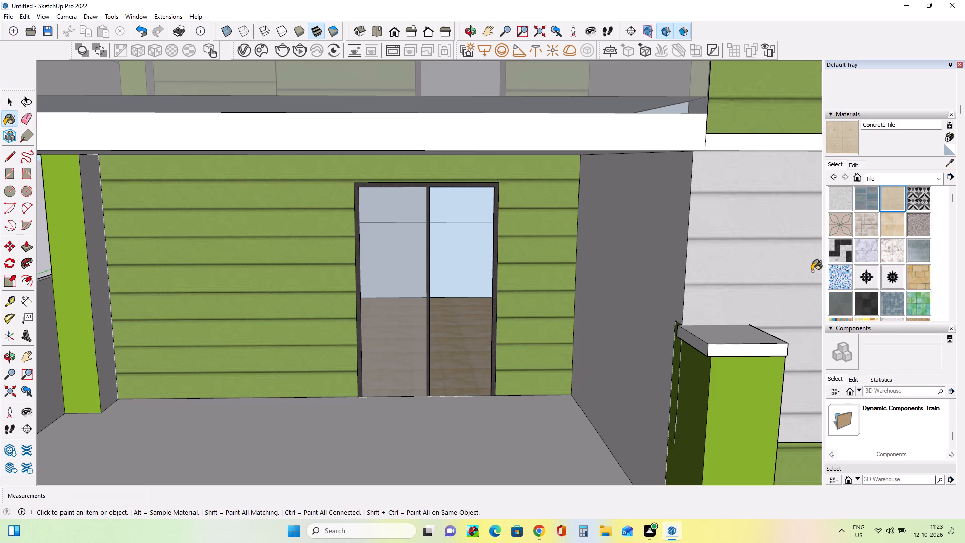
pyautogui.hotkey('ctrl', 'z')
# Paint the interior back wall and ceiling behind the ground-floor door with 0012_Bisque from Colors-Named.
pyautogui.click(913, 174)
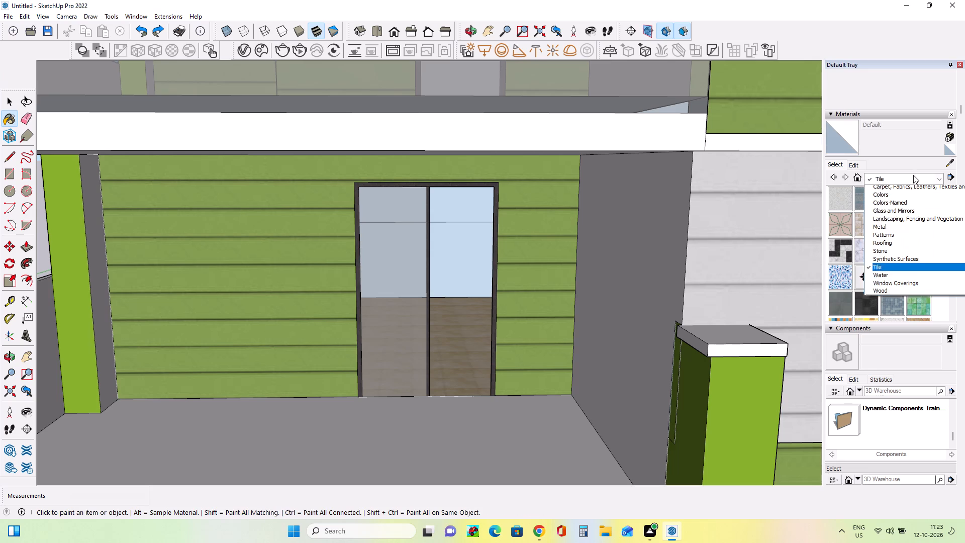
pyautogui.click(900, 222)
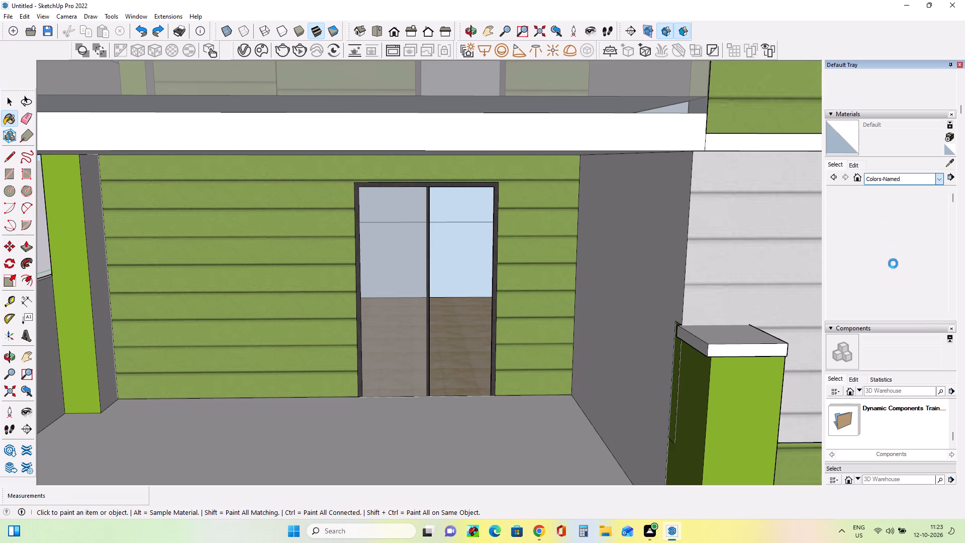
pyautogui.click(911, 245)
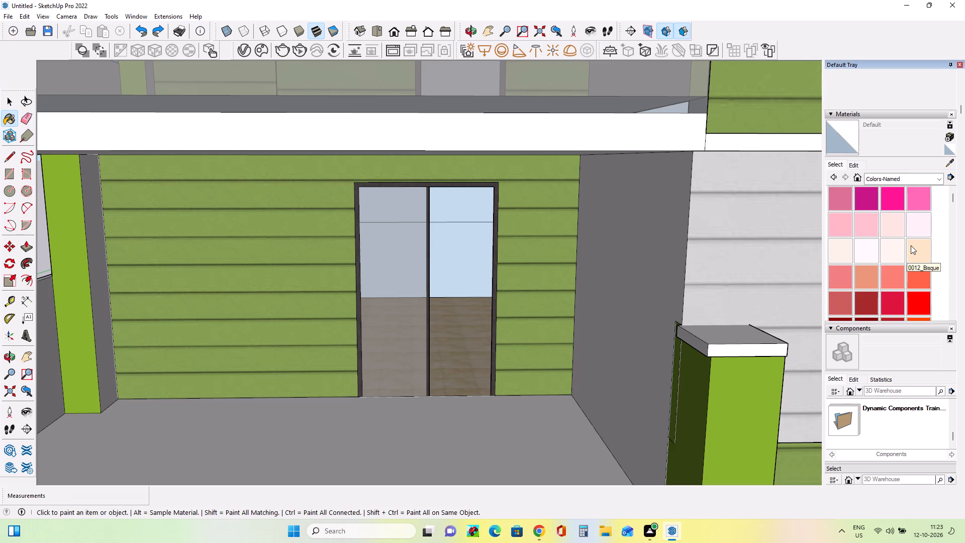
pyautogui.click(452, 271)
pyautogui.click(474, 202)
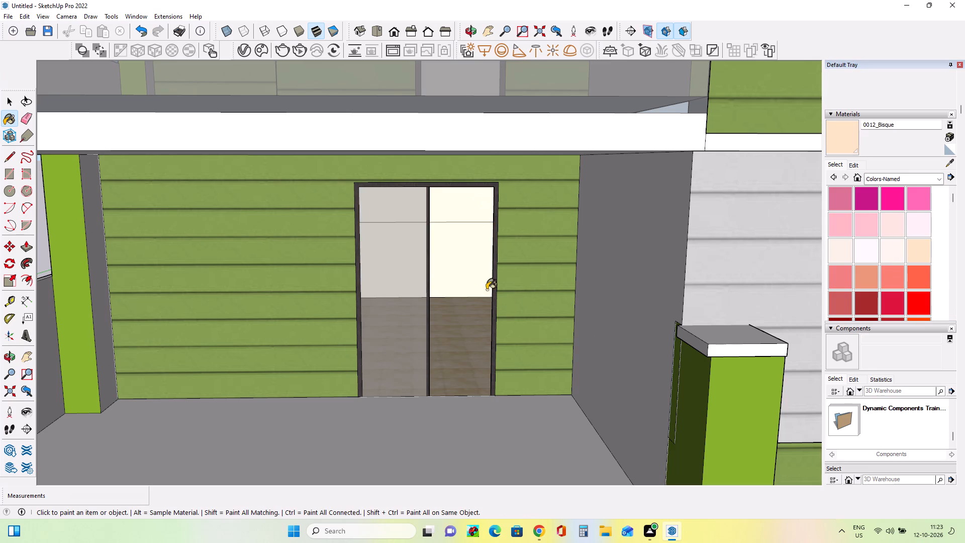
# Paint the interior back wall and ceiling behind the ground-floor door with 0009_Linen.
pyautogui.moveTo(503, 326); pyautogui.dragTo(482, 244, button='middle')
pyautogui.scroll(-5, 482, 244)
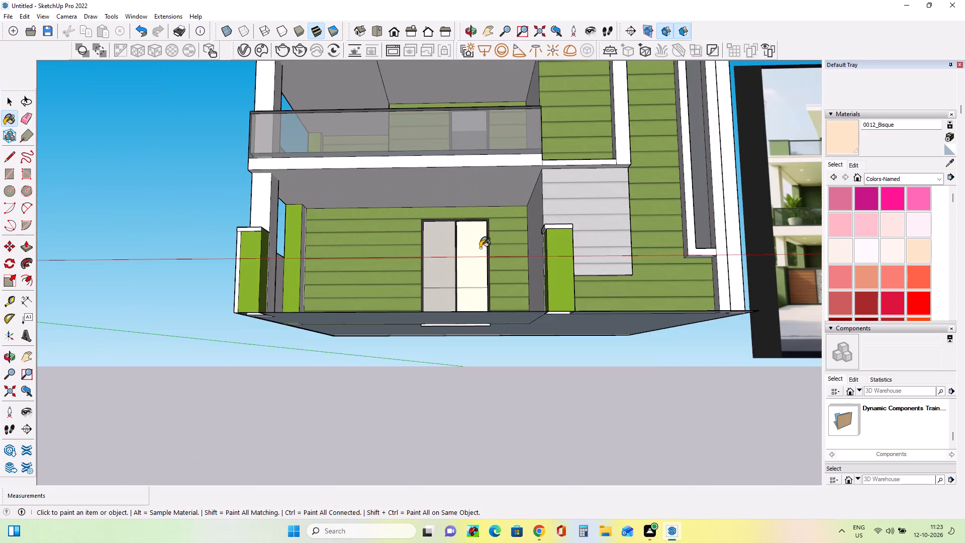
pyautogui.moveTo(480, 260); pyautogui.dragTo(472, 332, button='middle')
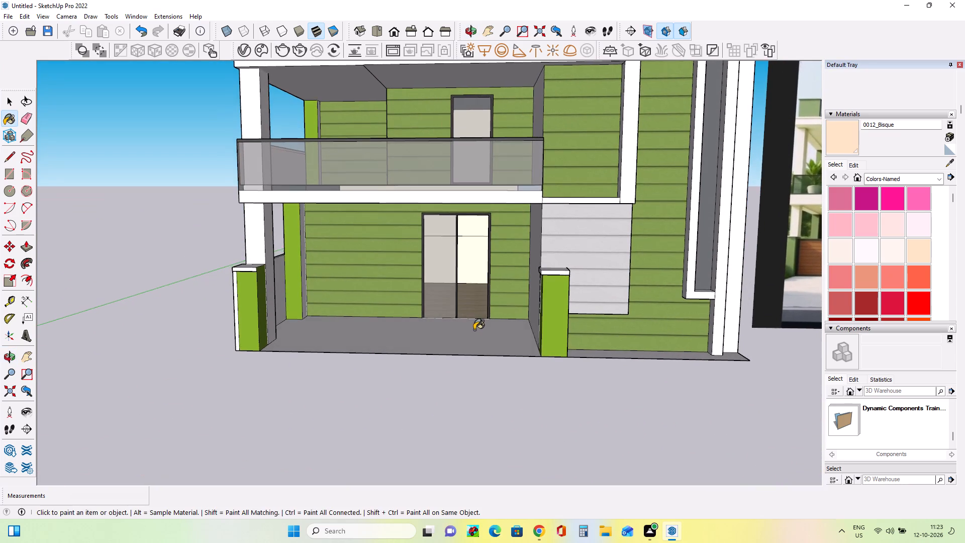
pyautogui.scroll(-4, 474, 330)
pyautogui.moveTo(490, 326); pyautogui.dragTo(496, 328, button='middle')
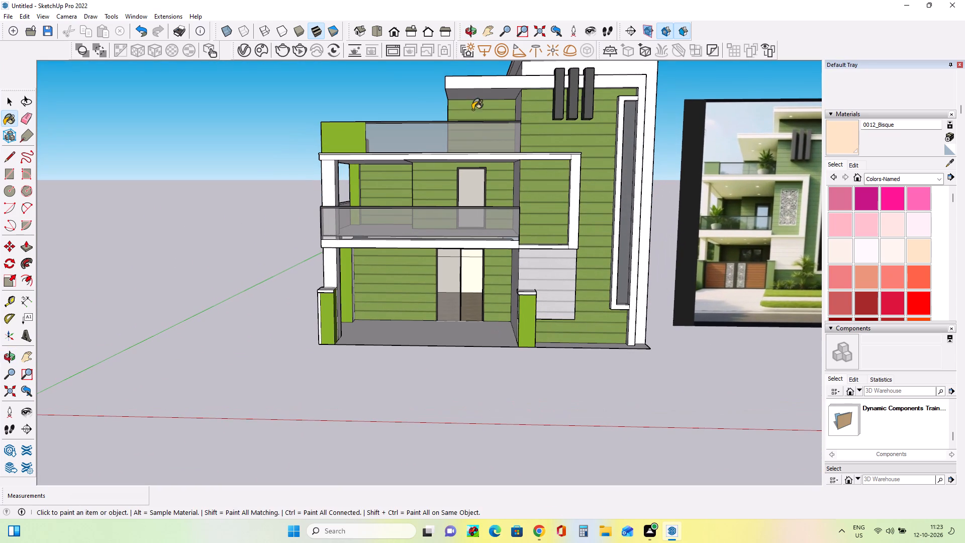
pyautogui.click(7, 155)
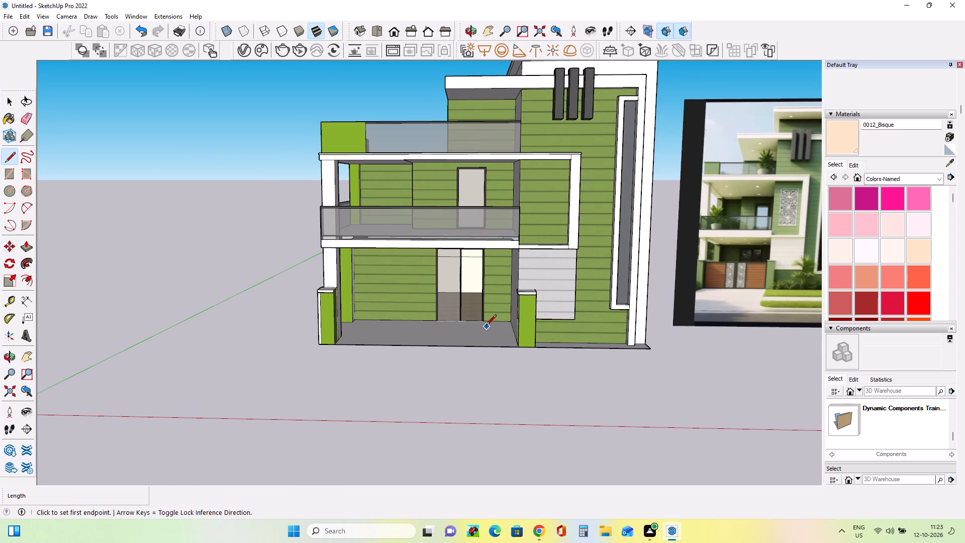
pyautogui.click(839, 257)
pyautogui.click(472, 274)
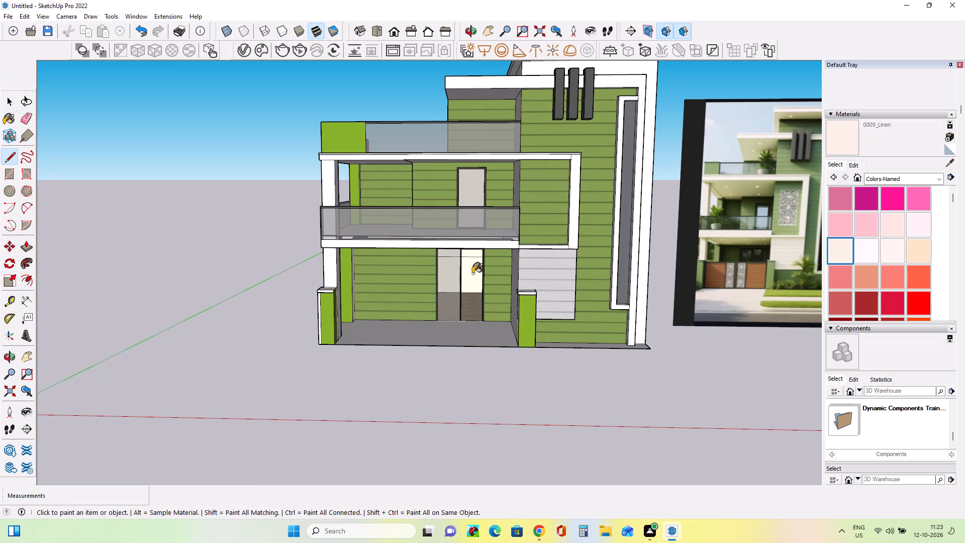
pyautogui.moveTo(483, 304); pyautogui.dragTo(497, 269, button='middle')
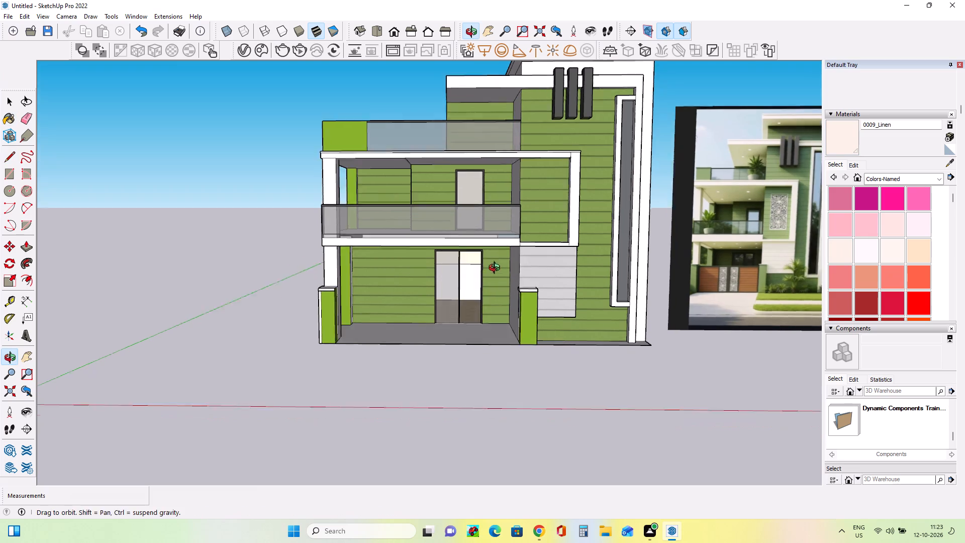
pyautogui.moveTo(497, 269); pyautogui.dragTo(497, 238, button='middle')
pyautogui.click(463, 284)
# Rebuild the ground-floor door's missing right-hand panel face by drawing a vertical line across the opening, and erase that line.
pyautogui.moveTo(480, 314); pyautogui.dragTo(466, 355, button='middle')
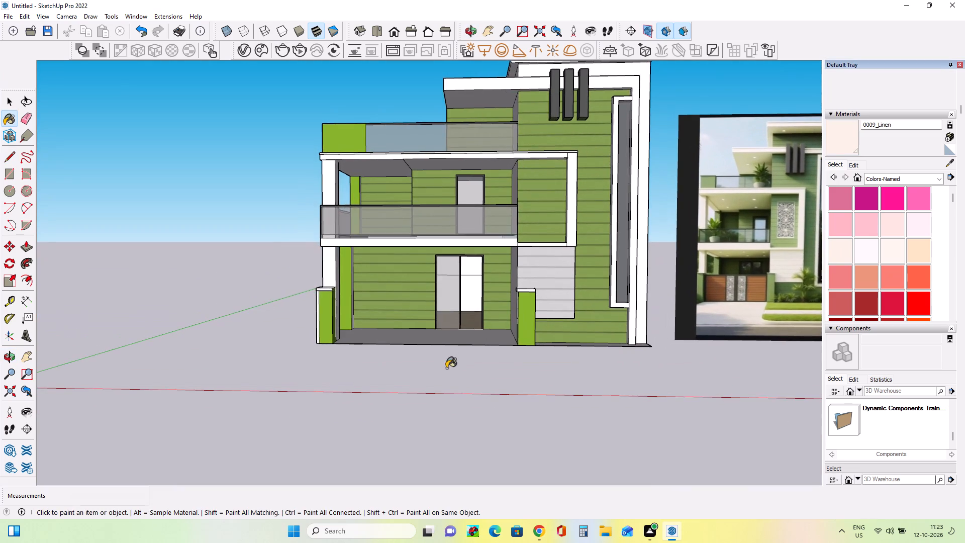
pyautogui.scroll(-3, 490, 337)
pyautogui.scroll(5, 488, 326)
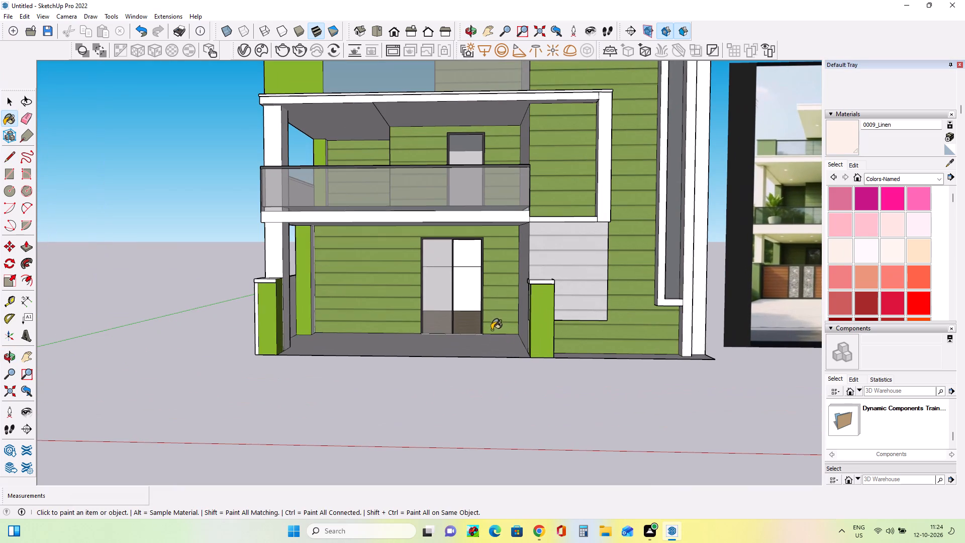
pyautogui.click(10, 152)
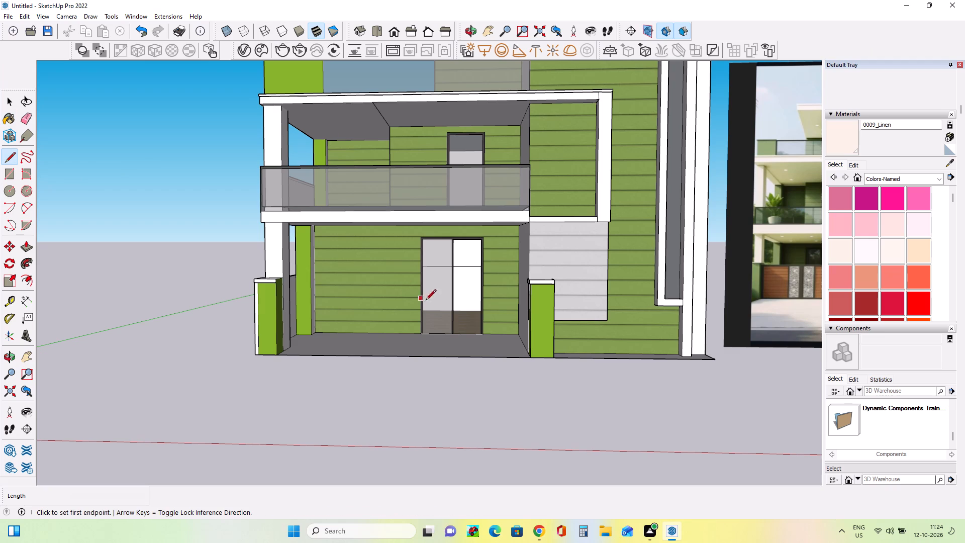
pyautogui.click(471, 336)
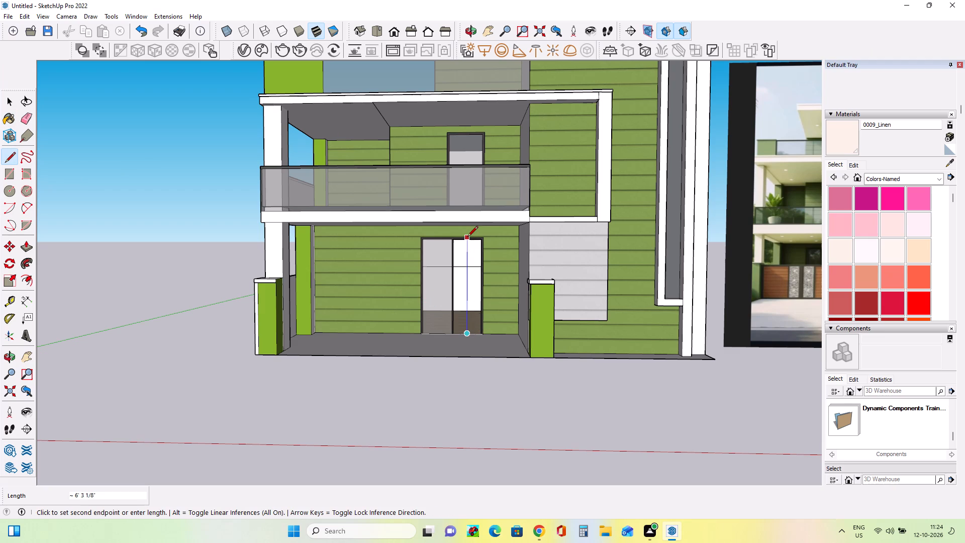
pyautogui.click(467, 237)
pyautogui.moveTo(513, 299); pyautogui.dragTo(515, 324, button='middle')
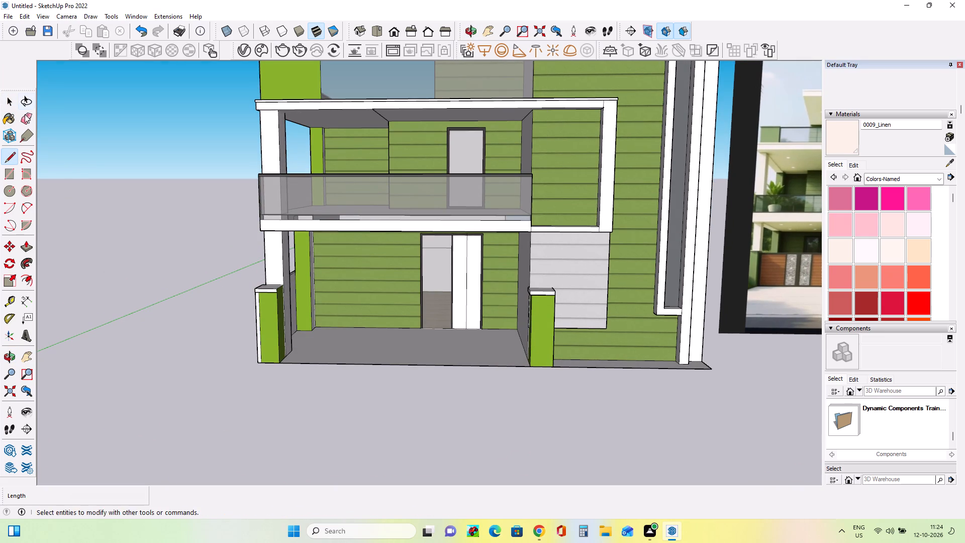
pyautogui.click(25, 114)
pyautogui.click(466, 260)
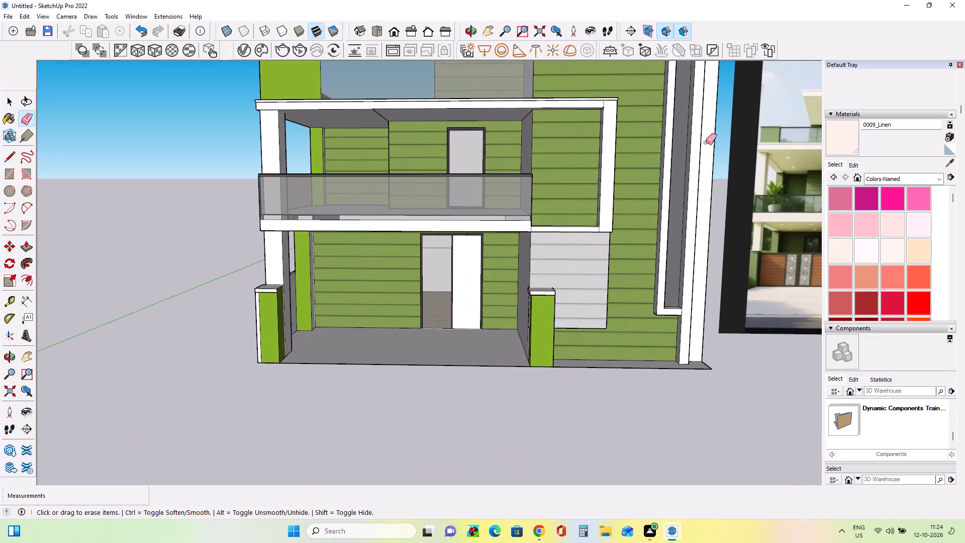
# Paint the ground-floor door's right-hand panel with Translucent Glass Gray from the In Model materials.
pyautogui.click(885, 186)
pyautogui.click(885, 177)
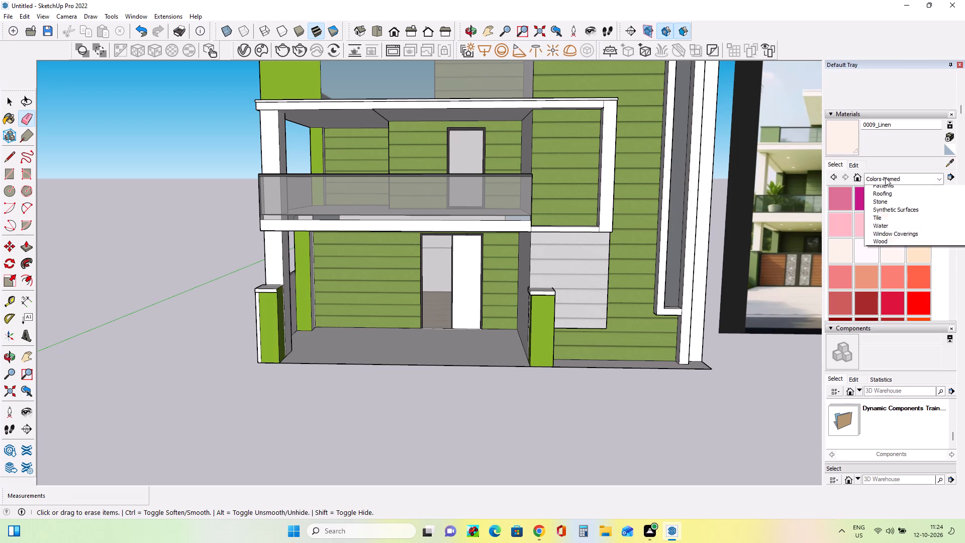
pyautogui.scroll(2, 880, 231)
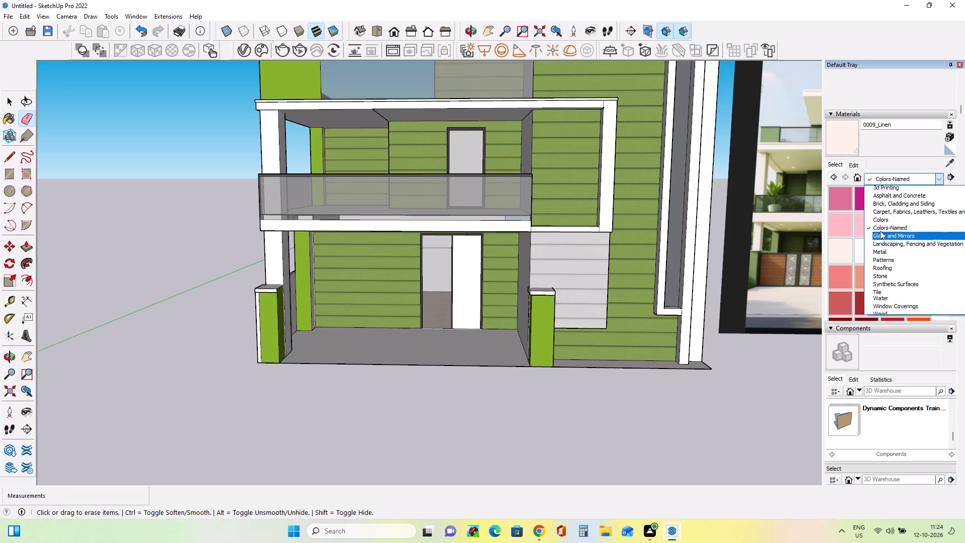
pyautogui.scroll(5, 880, 231)
pyautogui.click(887, 188)
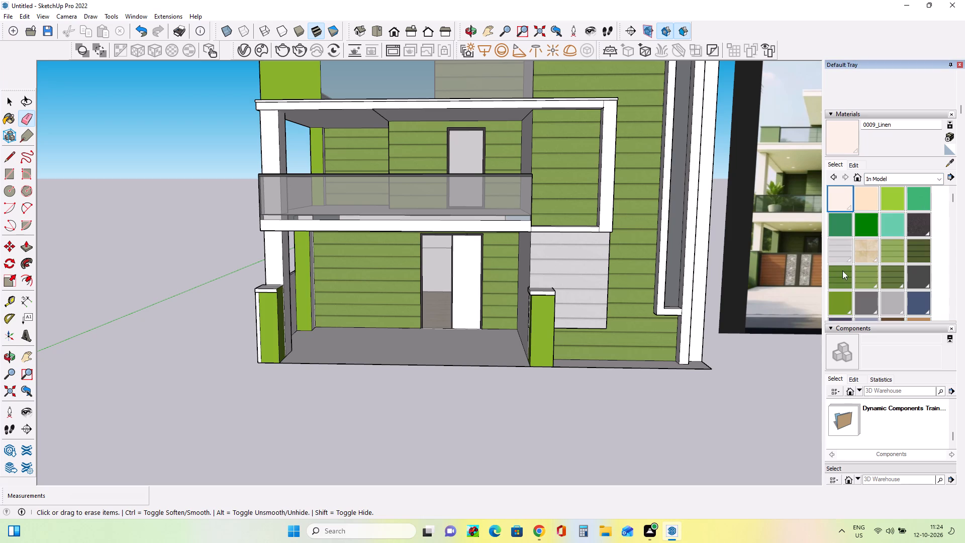
pyautogui.scroll(-3, 879, 271)
pyautogui.click(875, 191)
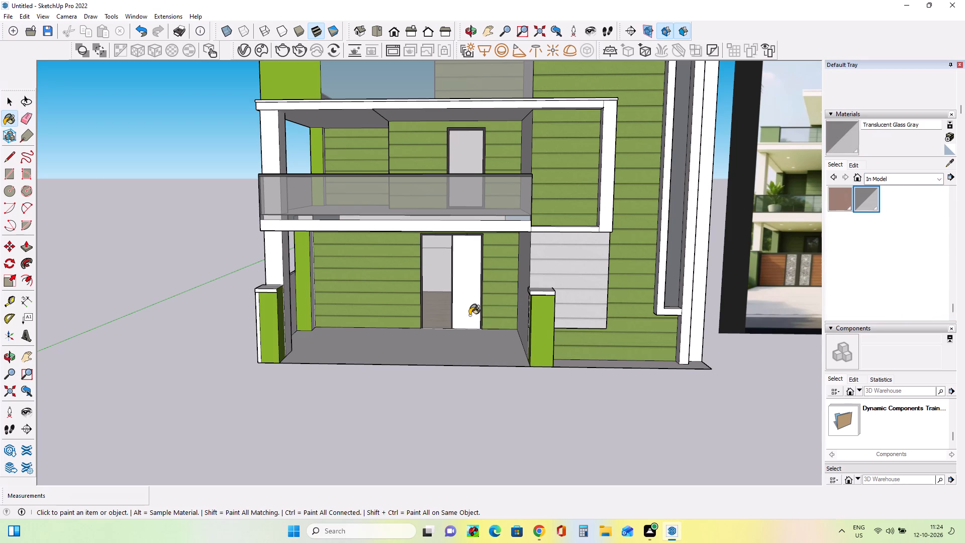
pyautogui.click(463, 308)
# Examine the reference image's balconies, decorative wall panel and trim colours against the modelled facade.
pyautogui.moveTo(501, 302); pyautogui.dragTo(504, 326, button='middle')
pyautogui.scroll(-7, 504, 326)
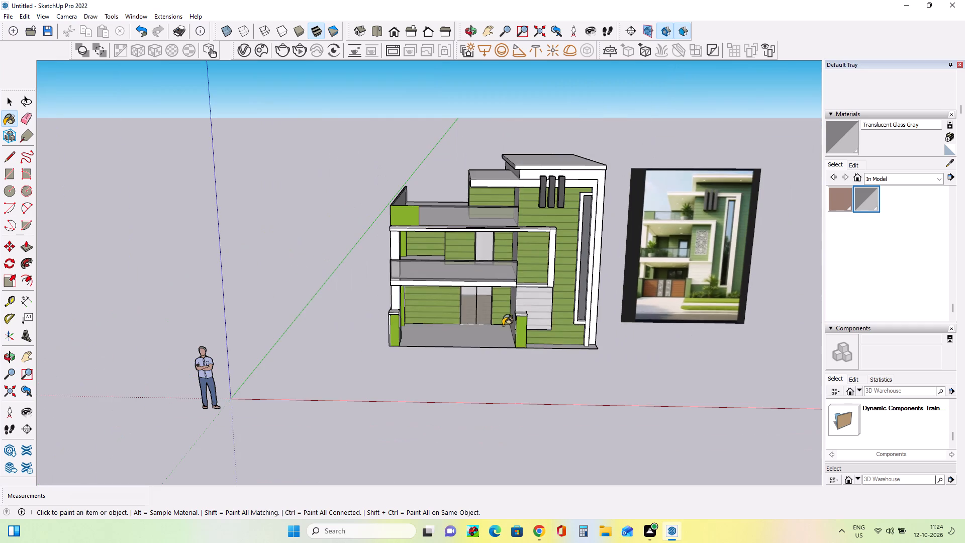
pyautogui.scroll(7, 742, 247)
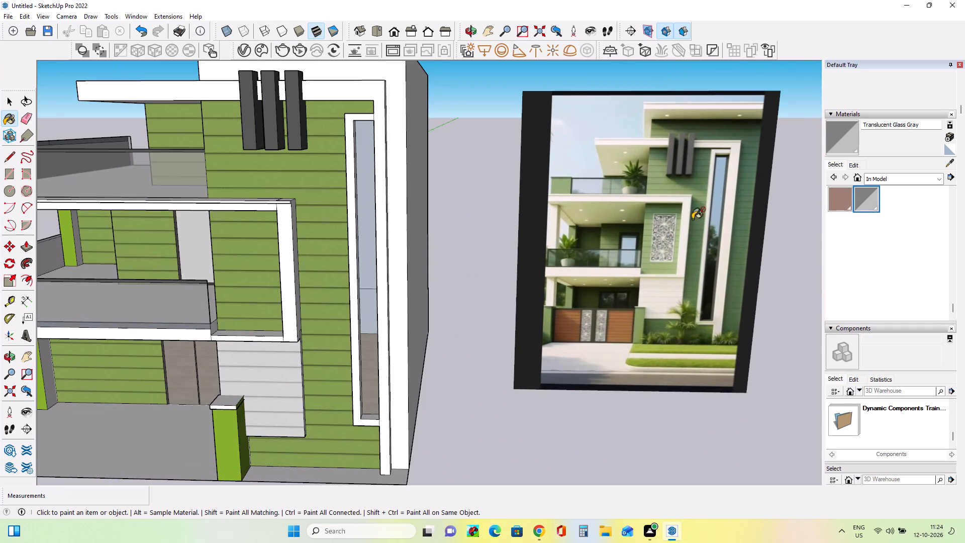
pyautogui.scroll(9, 672, 214)
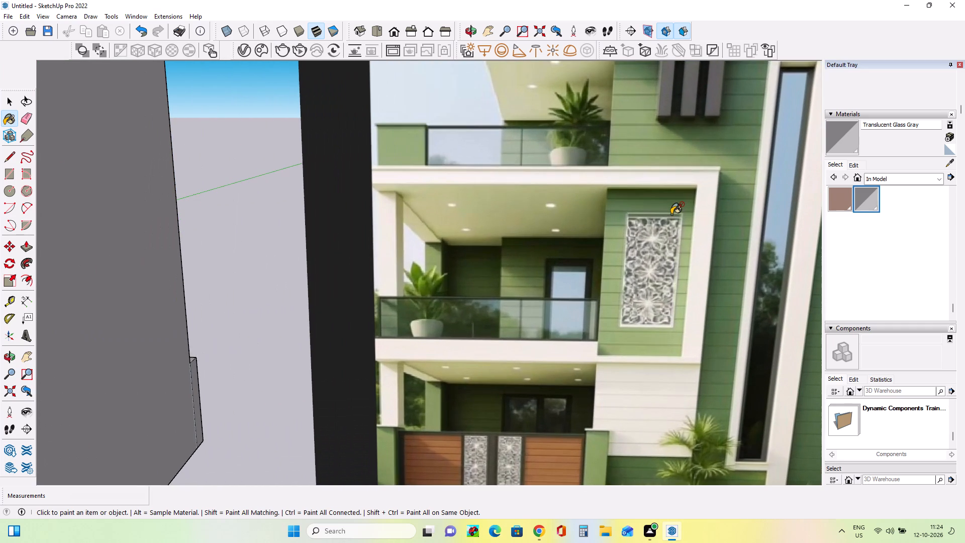
pyautogui.scroll(-8, 672, 214)
pyautogui.scroll(1, 672, 212)
pyautogui.scroll(-13, 672, 212)
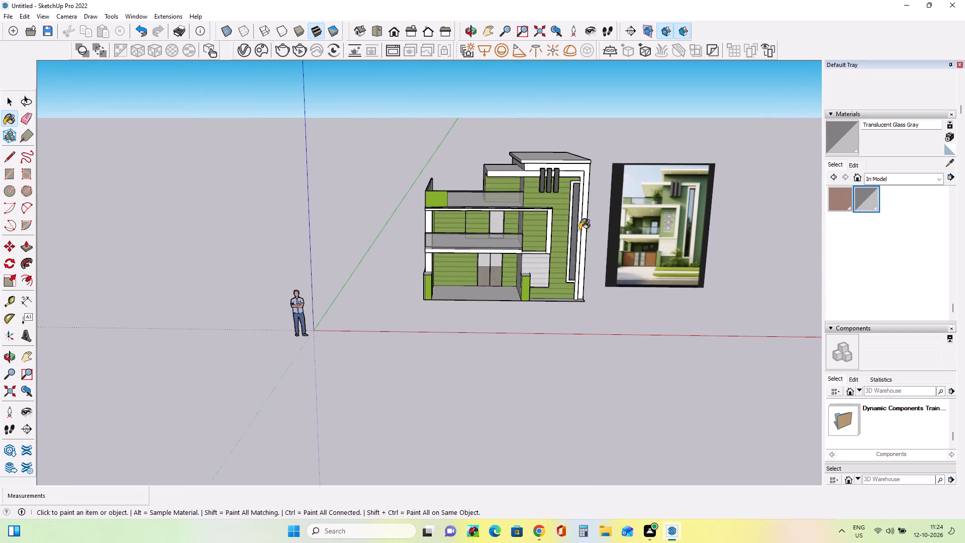
pyautogui.moveTo(533, 212); pyautogui.dragTo(539, 166, button='middle')
pyautogui.scroll(6, 569, 211)
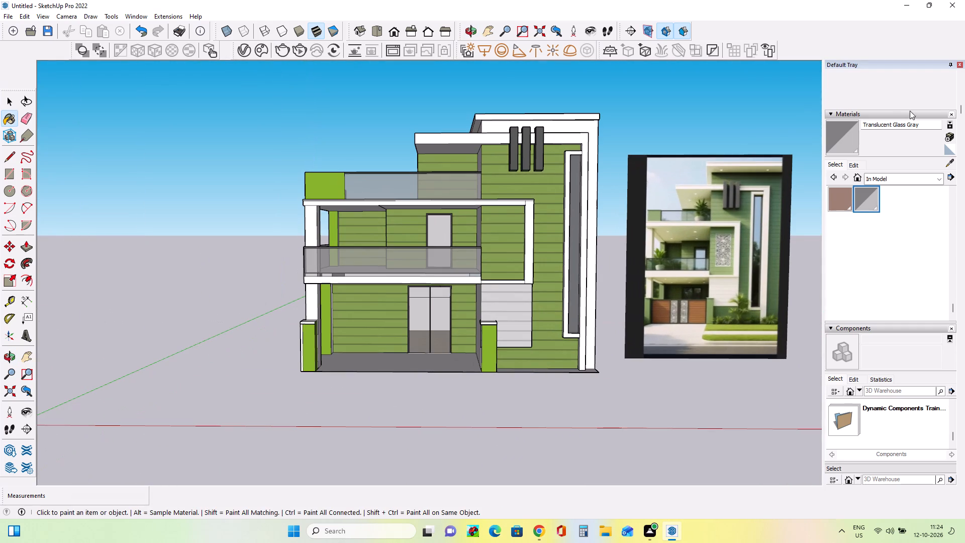
# Paint the tall vertical facade band and the first-floor balcony's projecting frame with 0009_Linen from Colors-Named.
pyautogui.click(888, 179)
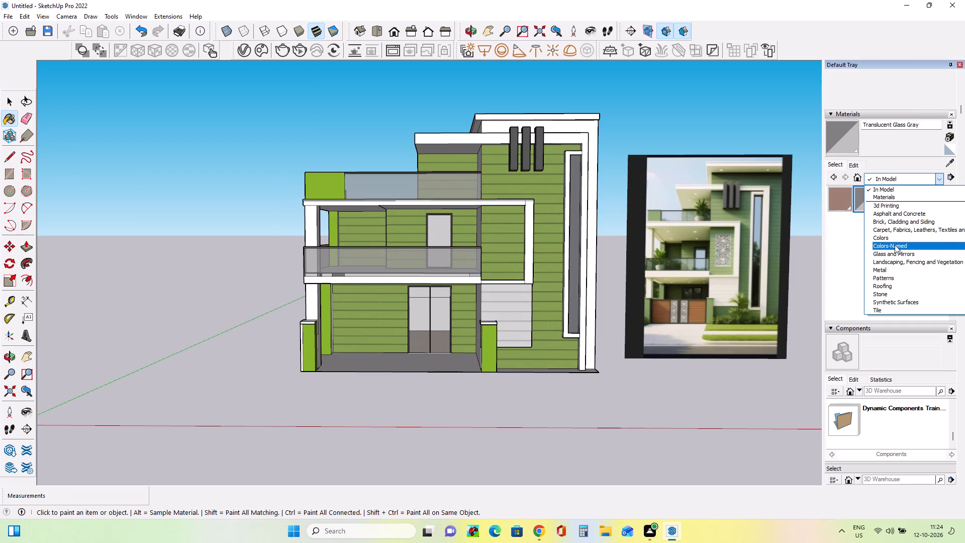
pyautogui.click(895, 245)
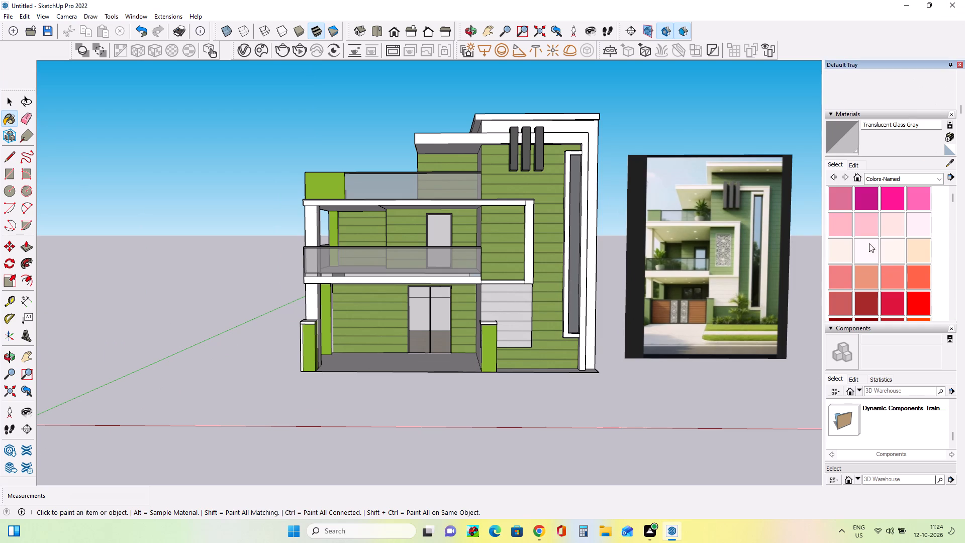
pyautogui.click(836, 257)
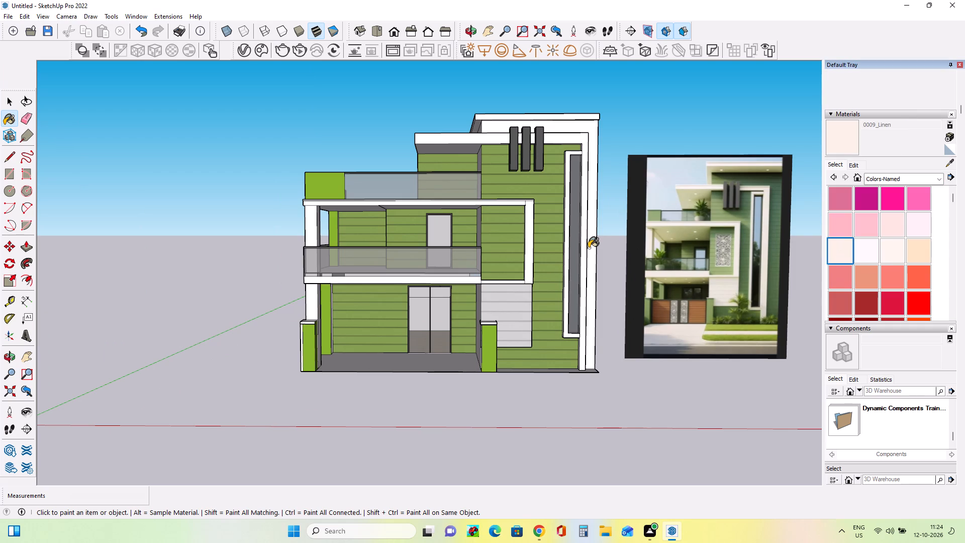
pyautogui.click(589, 248)
pyautogui.click(586, 252)
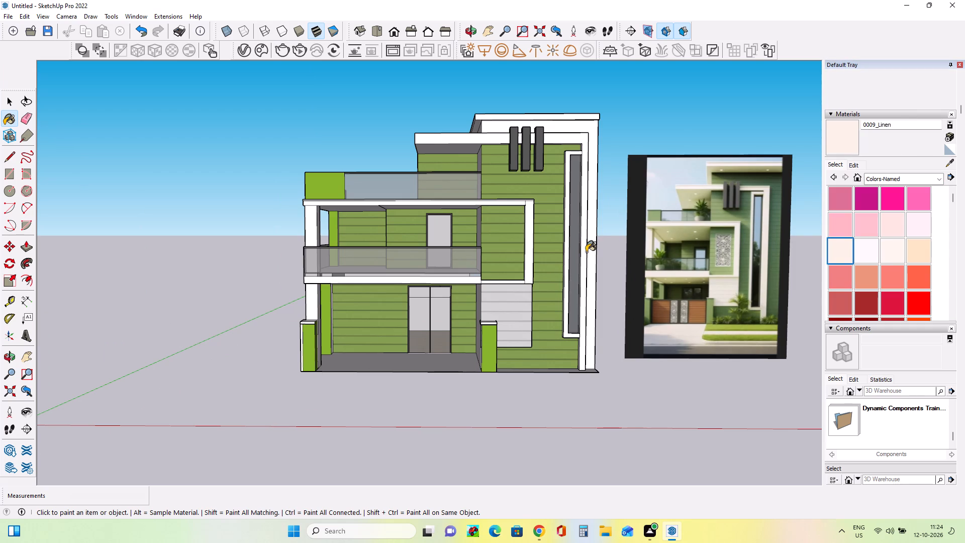
pyautogui.click(583, 248)
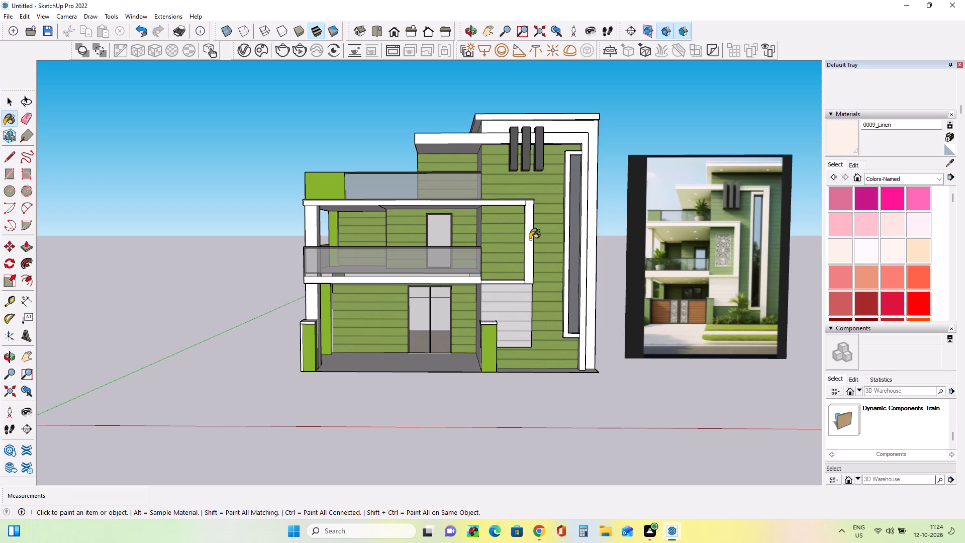
pyautogui.click(530, 239)
pyautogui.scroll(7, 515, 209)
pyautogui.click(515, 198)
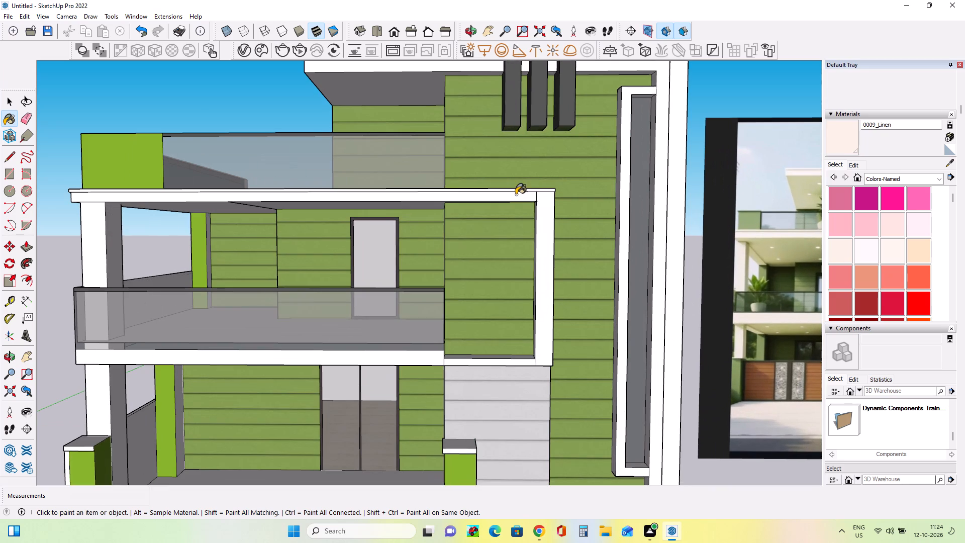
pyautogui.scroll(8, 517, 191)
pyautogui.click(517, 189)
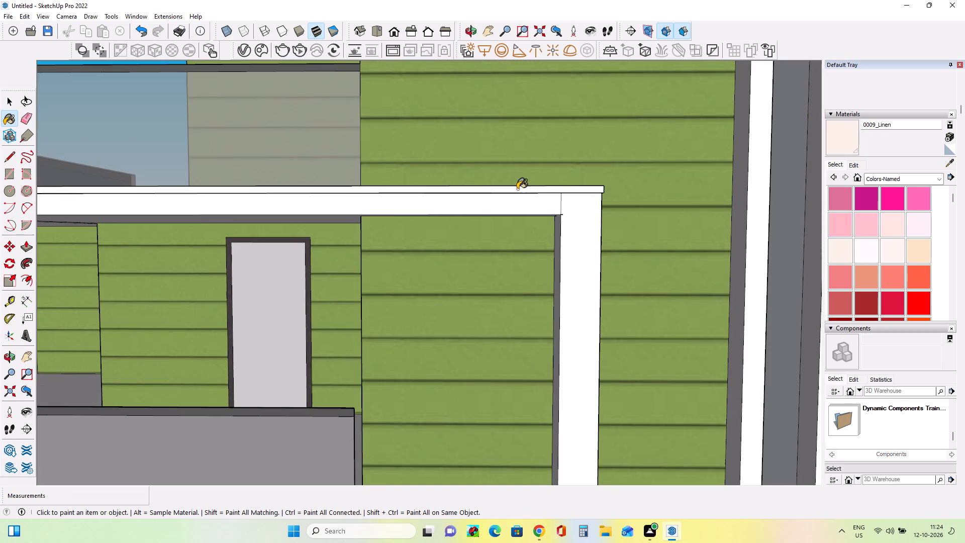
# Paint the upper horizontal roof band and the tall narrow window's projecting surround with 0009_Linen.
pyautogui.scroll(-12, 565, 195)
pyautogui.click(523, 97)
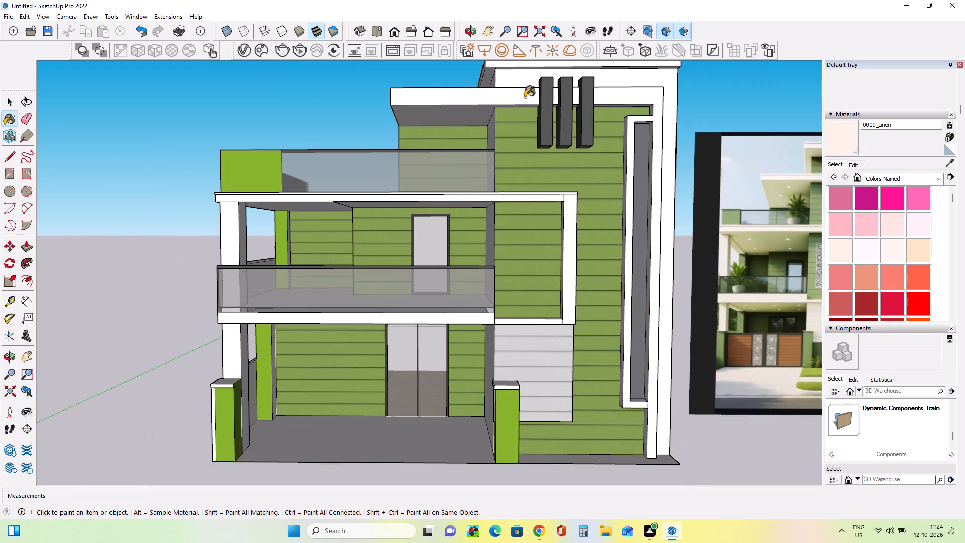
pyautogui.scroll(7, 554, 97)
pyautogui.click(555, 97)
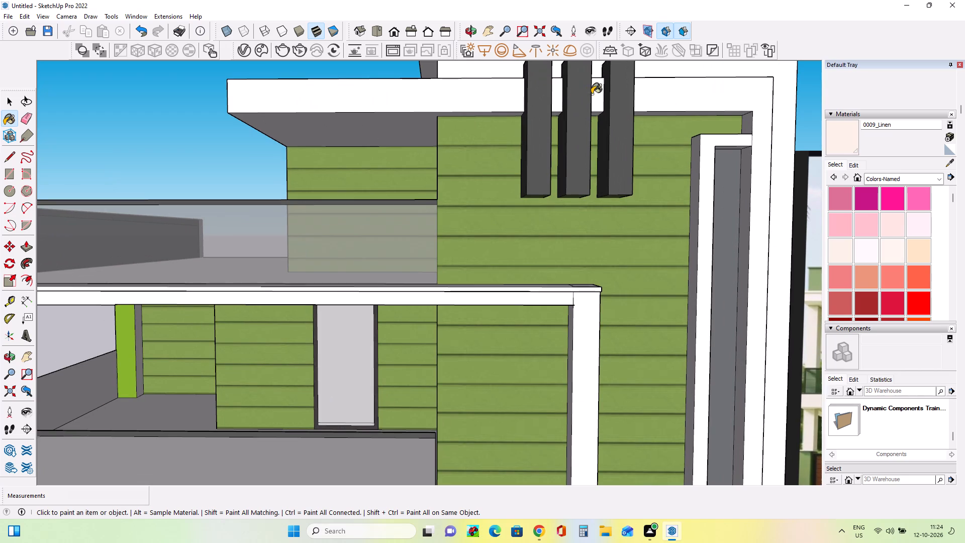
pyautogui.click(600, 98)
pyautogui.click(661, 87)
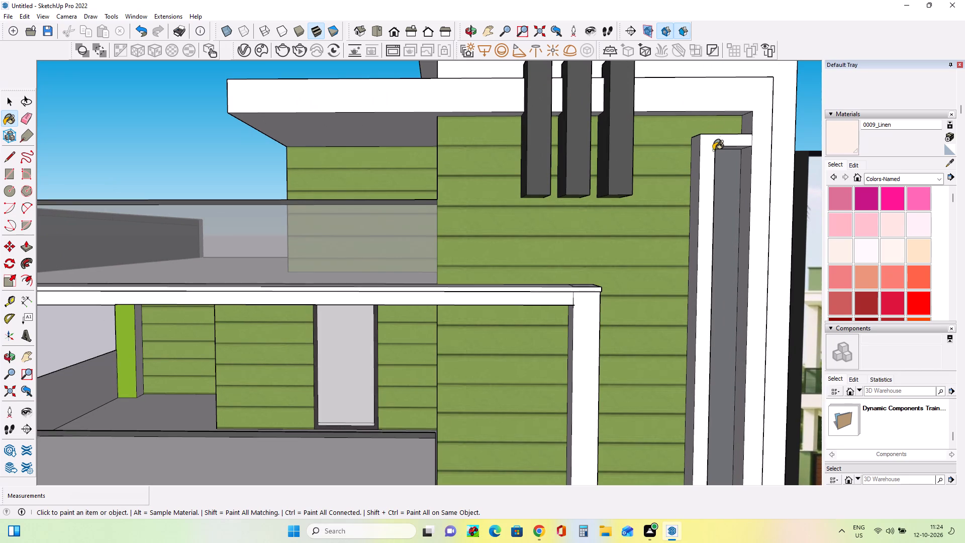
pyautogui.click(709, 150)
pyautogui.click(695, 177)
# Paint the topmost roof slab's front edge and underside and the wall band below it with 0009_Linen.
pyautogui.scroll(-6, 740, 165)
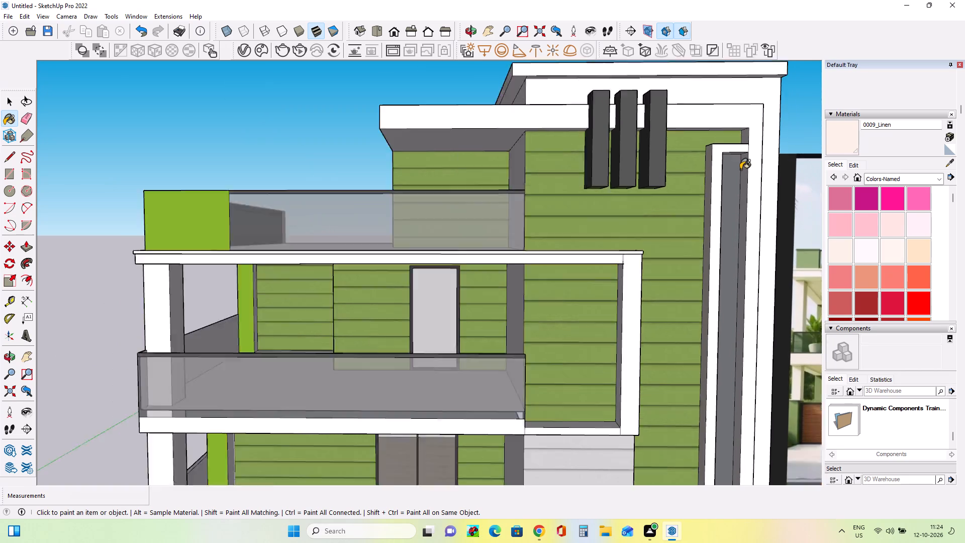
pyautogui.scroll(-1, 740, 169)
pyautogui.click(734, 108)
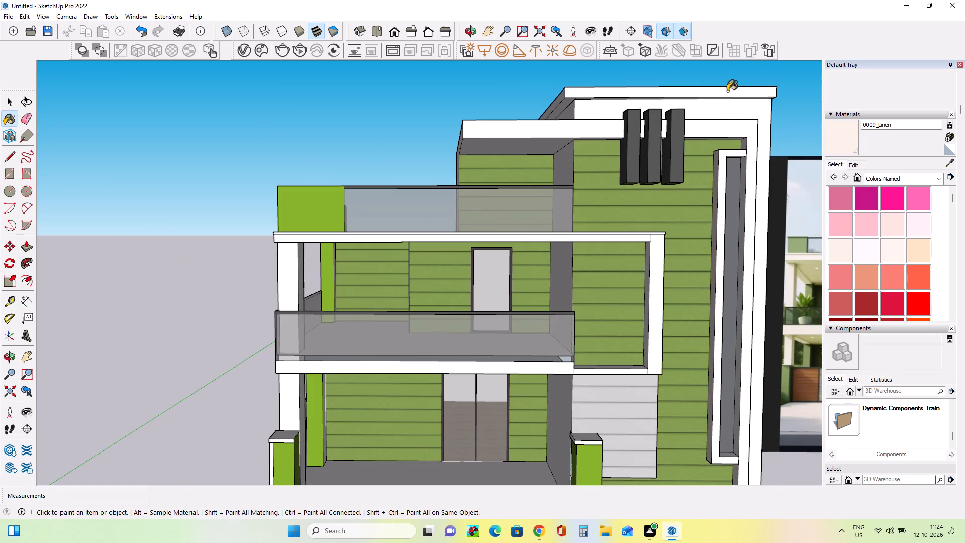
pyautogui.click(727, 91)
pyautogui.click(566, 103)
pyautogui.scroll(9, 566, 109)
pyautogui.click(553, 77)
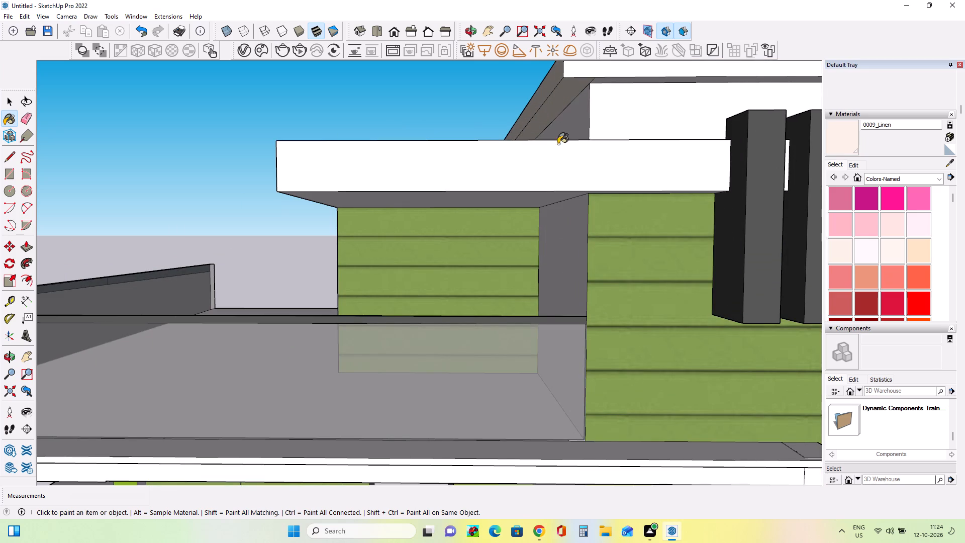
# Paint the second-floor canopy's fascia and underside and the terrace side wall beneath it with 0009_Linen.
pyautogui.click(559, 157)
pyautogui.click(529, 199)
pyautogui.moveTo(614, 214); pyautogui.dragTo(657, 147, button='middle')
pyautogui.click(559, 250)
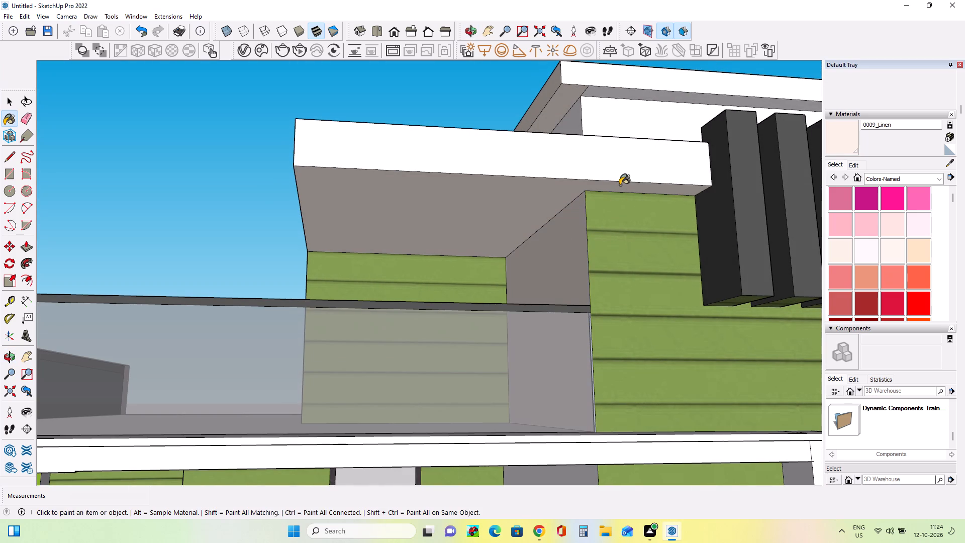
pyautogui.click(620, 185)
# Paint the first-floor balcony's corner column, the slab edge above it and both ceiling areas with 0009_Linen.
pyautogui.scroll(-4, 612, 200)
pyautogui.scroll(-5, 562, 212)
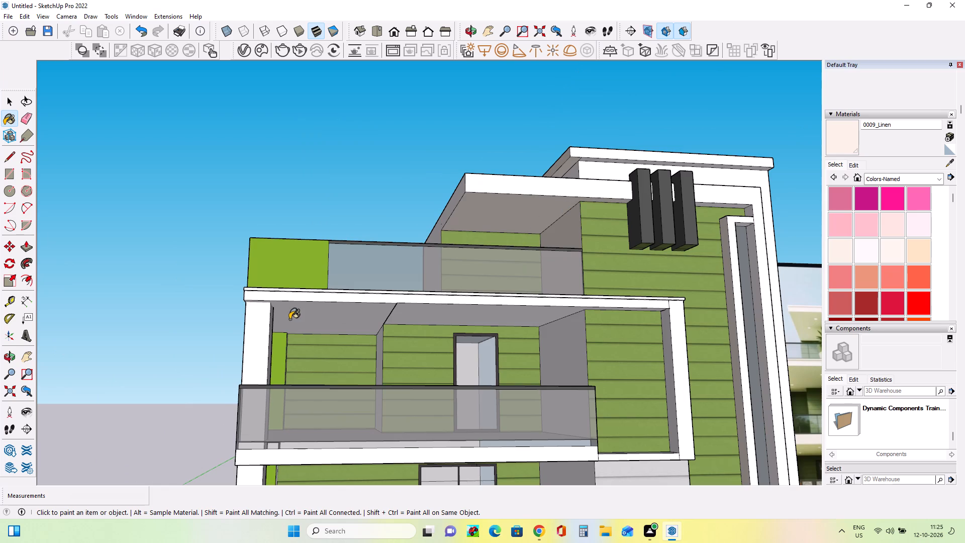
pyautogui.scroll(4, 289, 319)
pyautogui.click(245, 323)
pyautogui.click(257, 283)
pyautogui.click(292, 303)
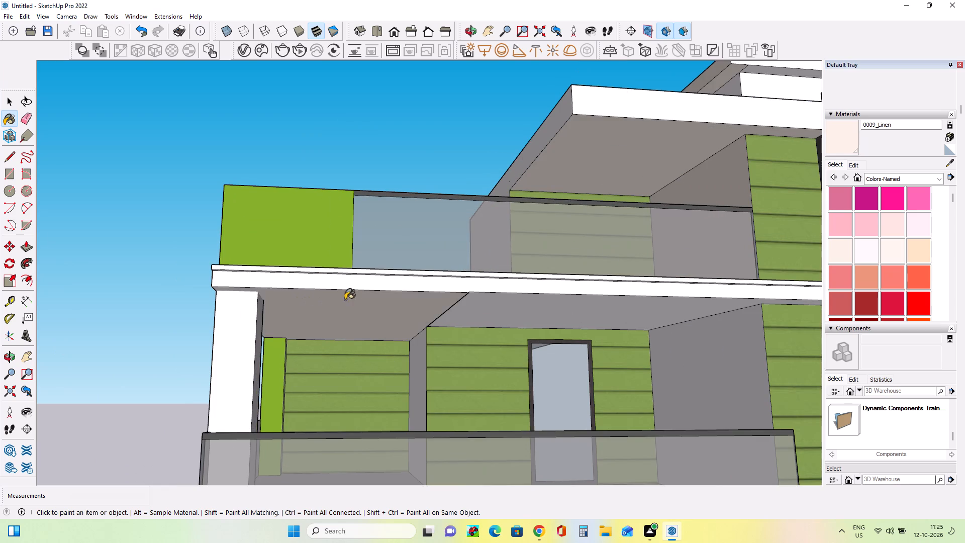
pyautogui.click(637, 318)
# Paint the front corner columns, the first-floor slab edge, and the ground-floor porch ceiling and side wall with 0009_Linen.
pyautogui.scroll(-9, 522, 287)
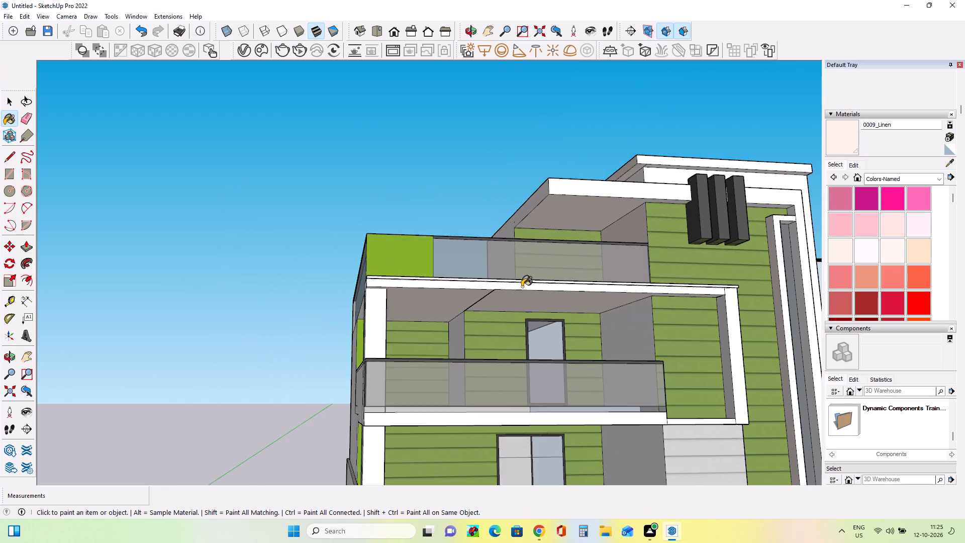
pyautogui.scroll(-5, 522, 287)
pyautogui.scroll(8, 482, 390)
pyautogui.click(416, 356)
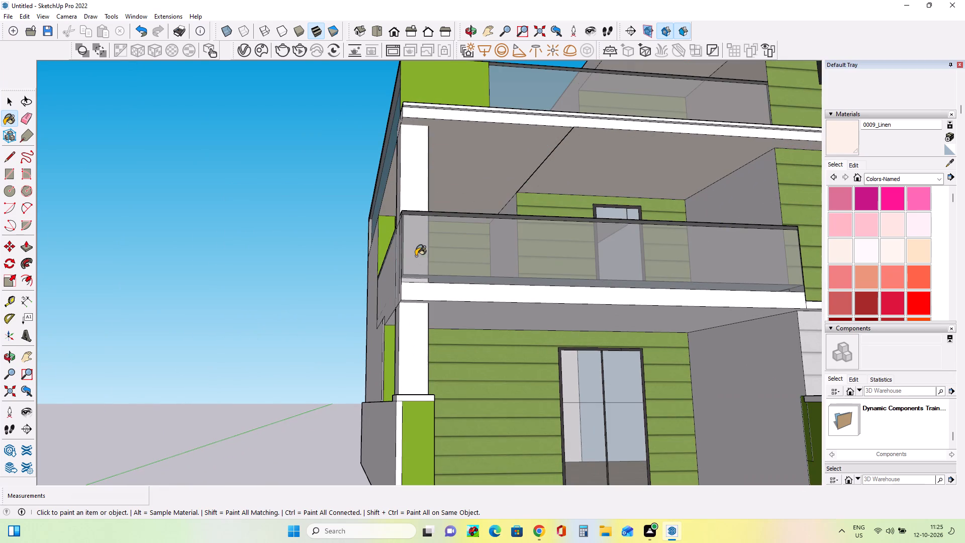
pyautogui.click(412, 188)
pyautogui.click(469, 293)
pyautogui.click(495, 316)
pyautogui.click(763, 389)
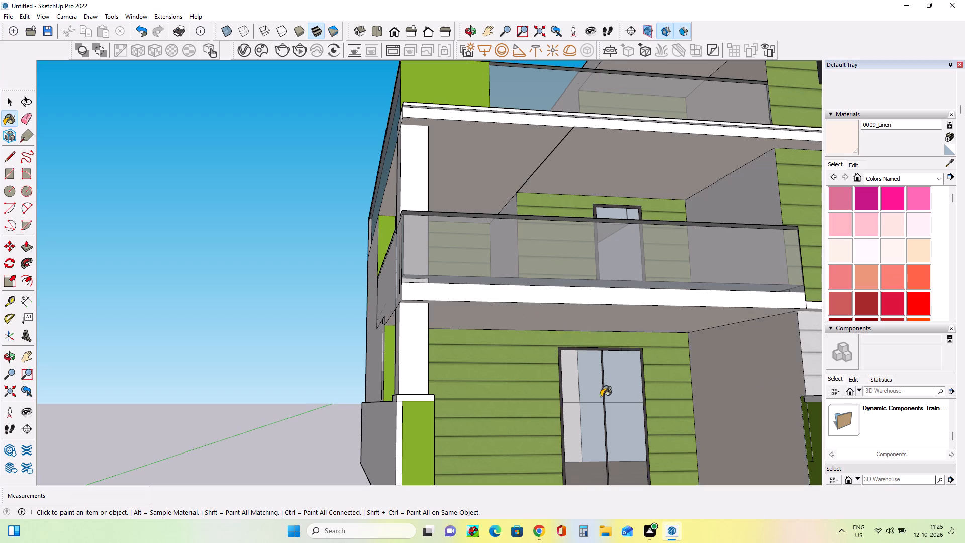
# Paint the side elevation's rear wall, balcony parapet, low boundary wall and narrow strip beside the opening with 0009_Linen.
pyautogui.moveTo(375, 388); pyautogui.dragTo(475, 360, button='middle')
pyautogui.click(356, 371)
pyautogui.click(401, 294)
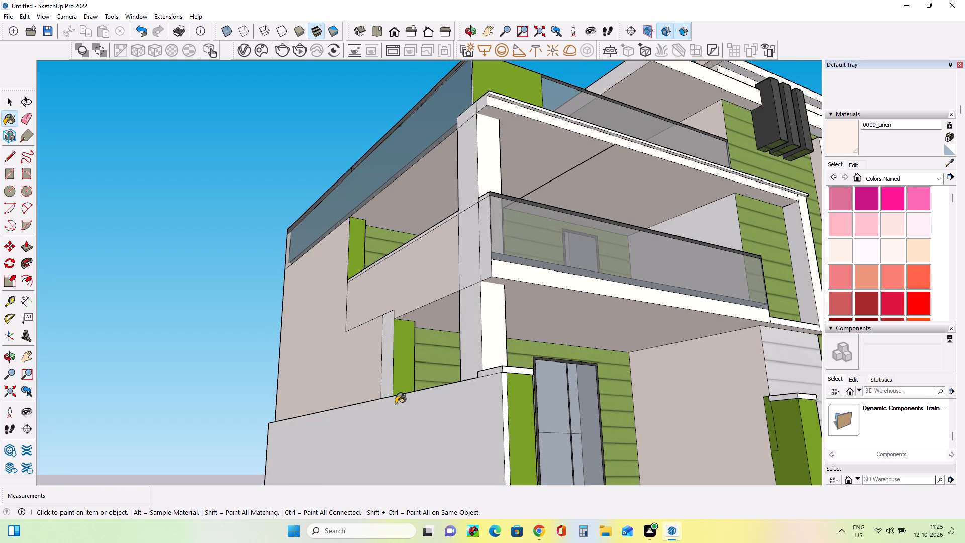
pyautogui.click(384, 429)
pyautogui.click(387, 384)
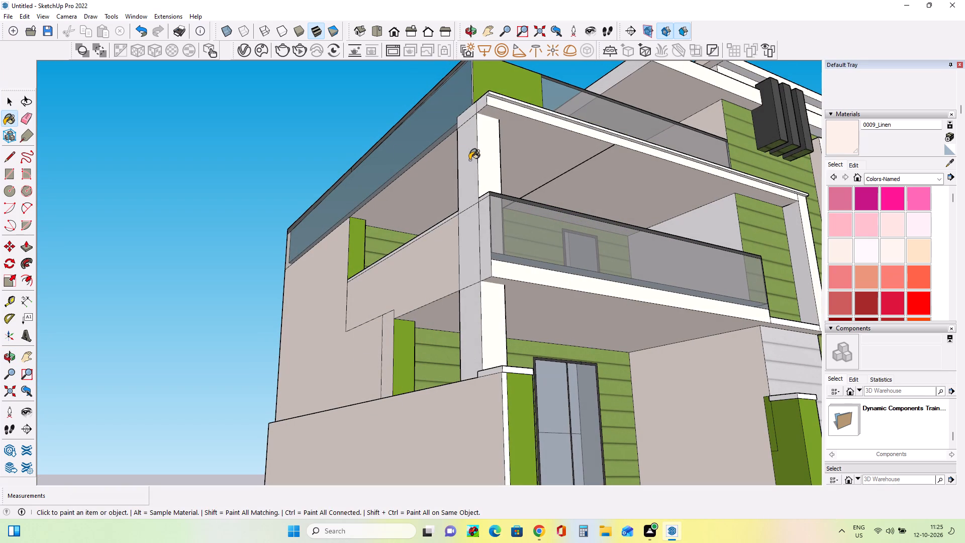
# Paint the side faces of the corner columns and the end of the upper balcony roof slab with 0009_Linen.
pyautogui.click(474, 163)
pyautogui.click(475, 319)
pyautogui.click(493, 313)
pyautogui.click(488, 338)
pyautogui.click(466, 112)
pyautogui.click(480, 104)
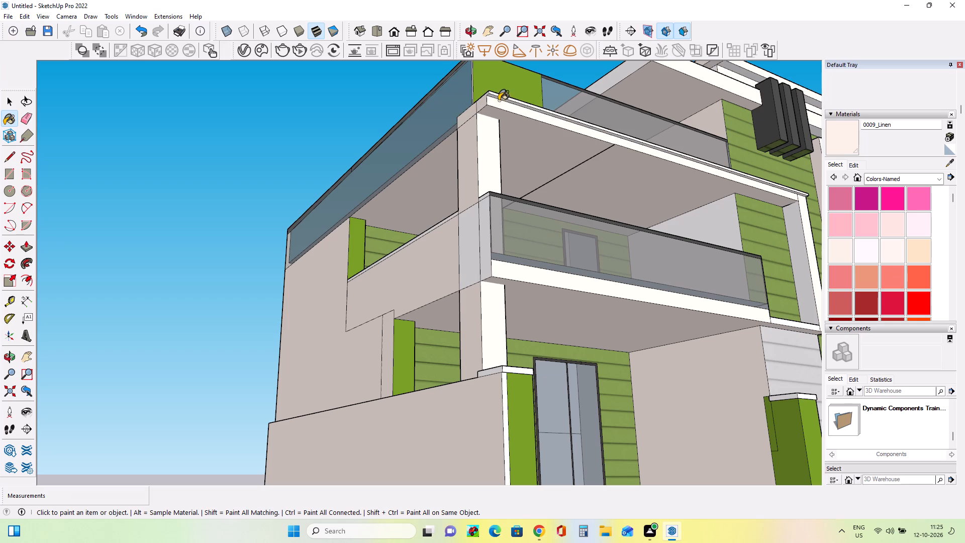
# Paint the narrow stepped faces along the front edge of the upper balcony roof slab with 0009_Linen.
pyautogui.scroll(11, 494, 97)
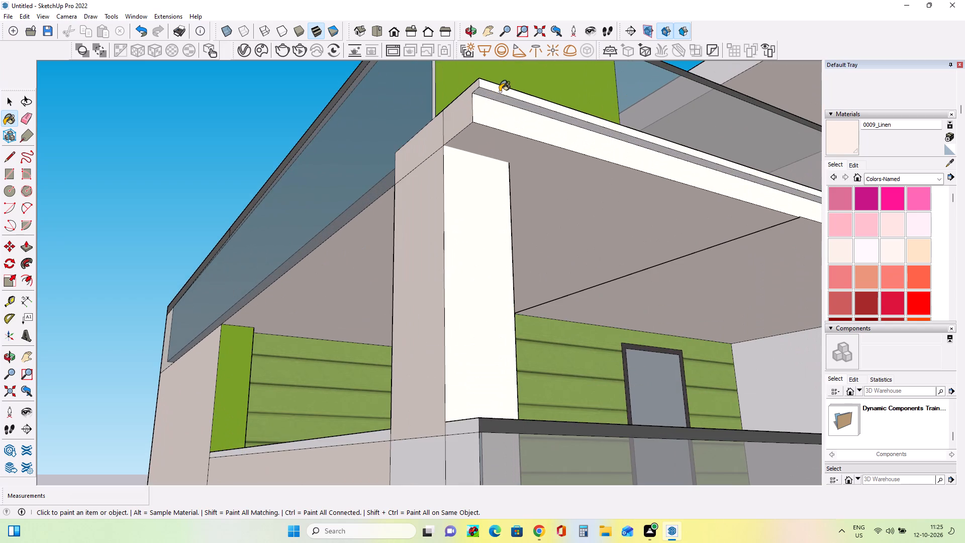
pyautogui.click(500, 90)
pyautogui.click(498, 107)
pyautogui.scroll(-9, 462, 160)
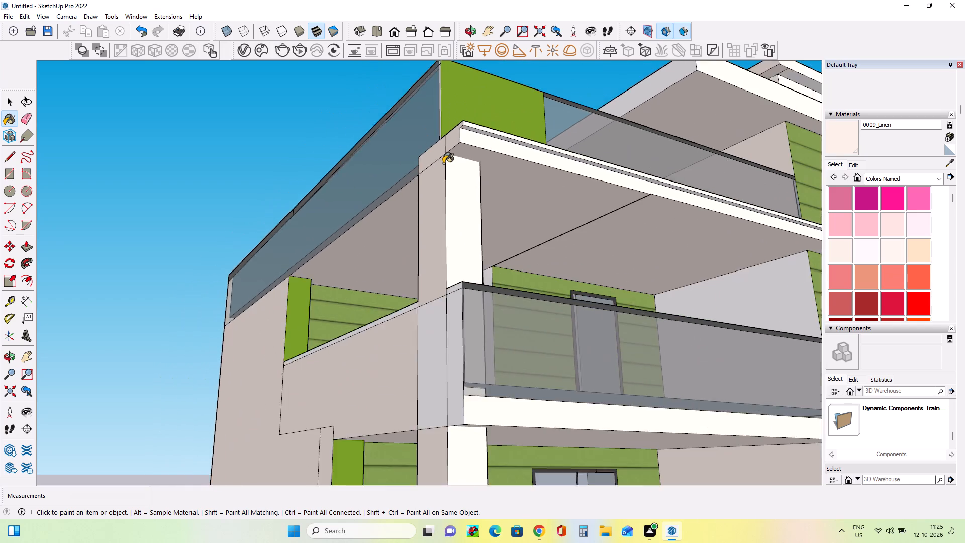
pyautogui.scroll(-13, 443, 163)
pyautogui.scroll(1, 442, 172)
pyautogui.scroll(-8, 442, 172)
# Close the open undersides of the two front gate pillars with rectangles, about 1' 4" by 1' and 1' 2" by 9".
pyautogui.moveTo(562, 212); pyautogui.dragTo(523, 232, button='middle')
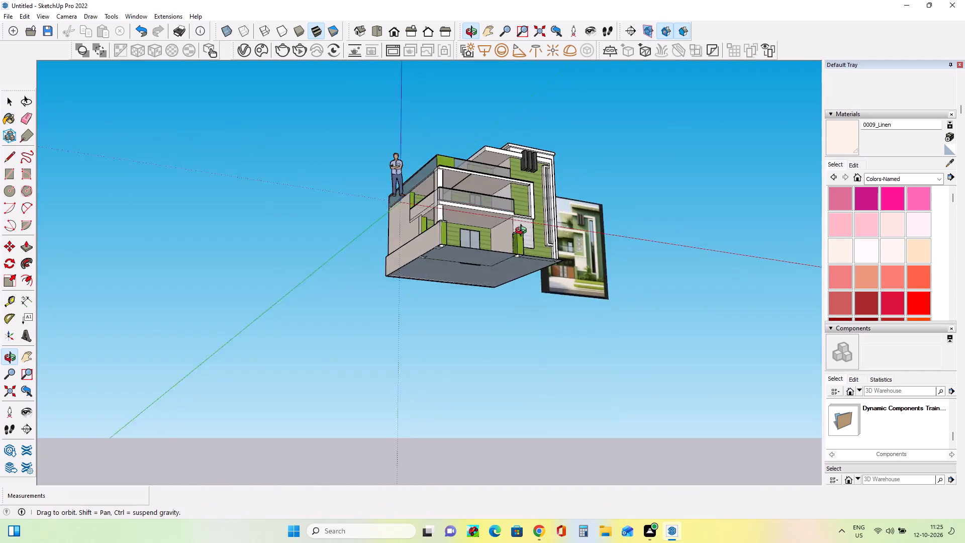
pyautogui.moveTo(523, 232); pyautogui.dragTo(431, 241, button='middle')
pyautogui.moveTo(537, 274); pyautogui.dragTo(511, 144, button='middle')
pyautogui.scroll(4, 499, 202)
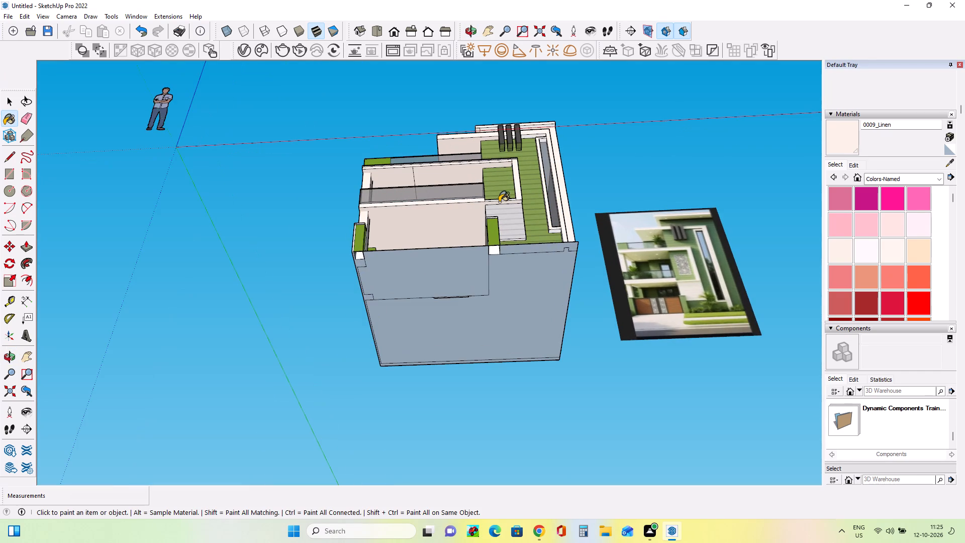
pyautogui.click(10, 171)
pyautogui.scroll(2, 345, 315)
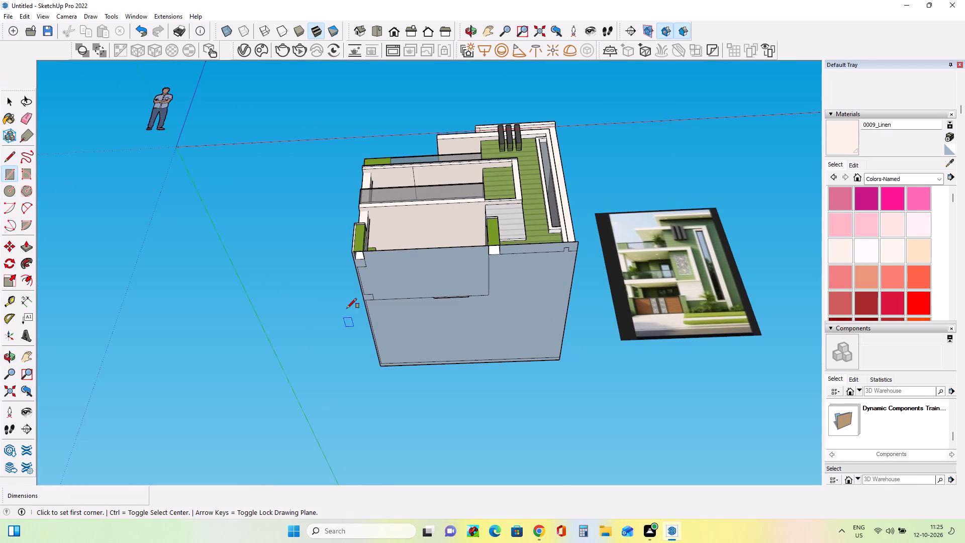
pyautogui.scroll(5, 347, 308)
pyautogui.click(364, 207)
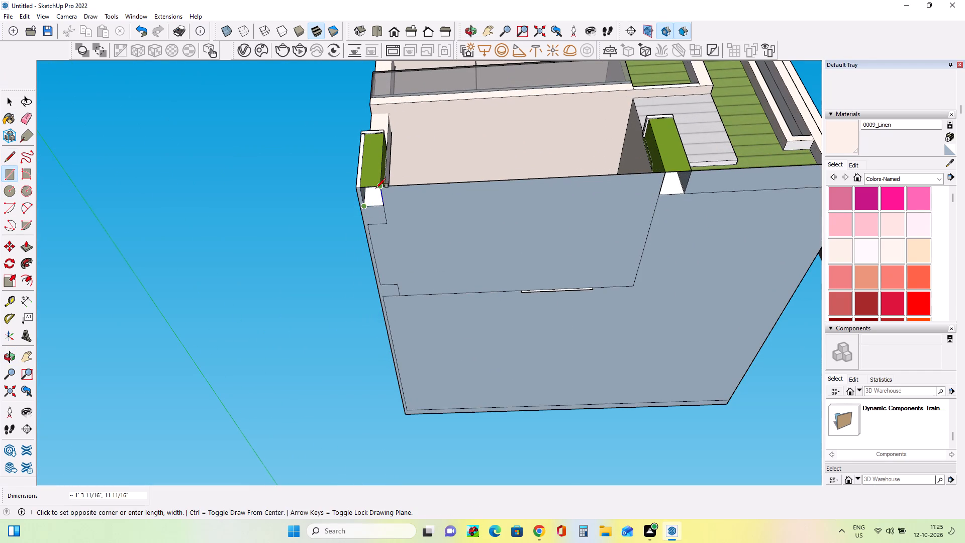
pyautogui.click(377, 188)
pyautogui.click(660, 195)
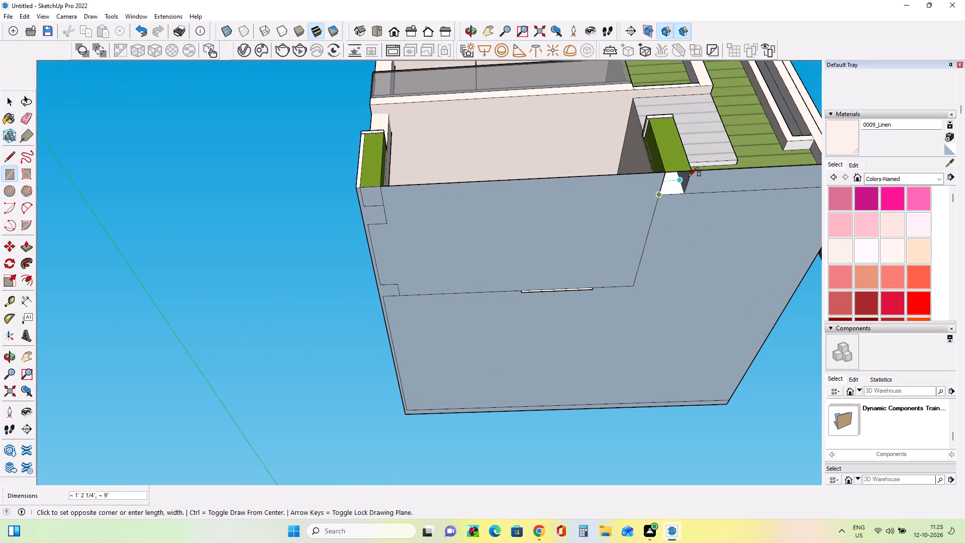
pyautogui.click(688, 174)
# Examine the modelled front elevation against the reference image, including its ground-level landscaping.
pyautogui.scroll(-8, 540, 262)
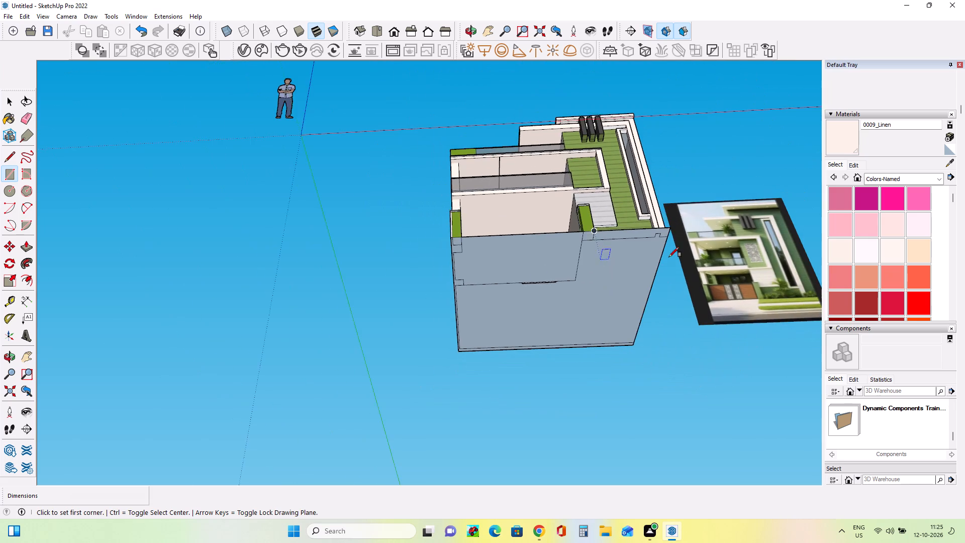
pyautogui.scroll(-4, 677, 253)
pyautogui.moveTo(652, 260); pyautogui.dragTo(607, 416, button='middle')
pyautogui.scroll(3, 651, 285)
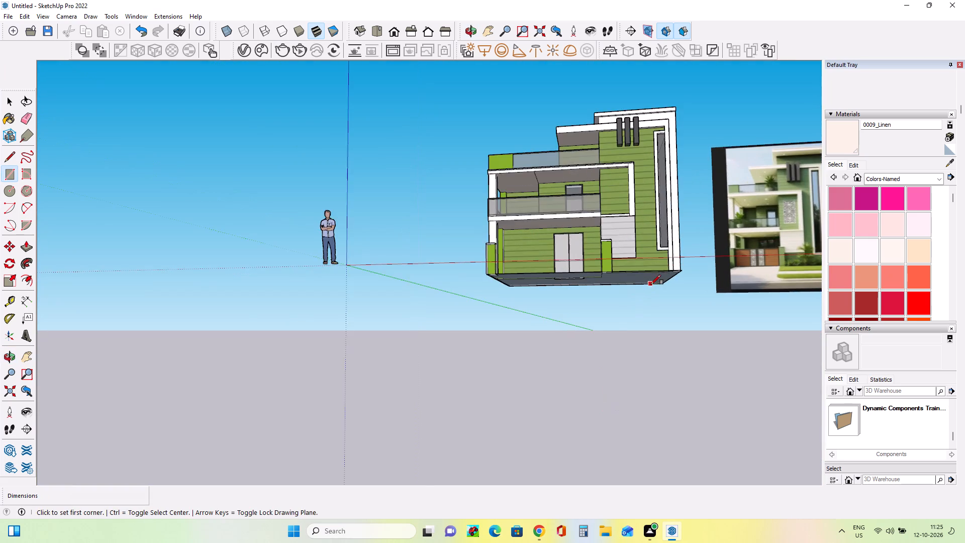
pyautogui.scroll(1, 651, 284)
pyautogui.moveTo(617, 280); pyautogui.dragTo(636, 350, button='middle')
pyautogui.scroll(-4, 582, 311)
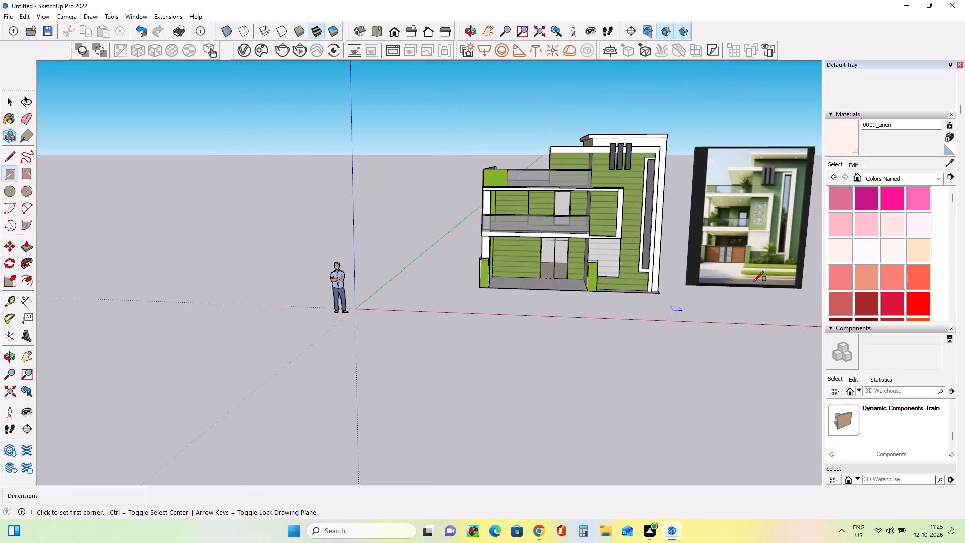
pyautogui.scroll(2, 779, 247)
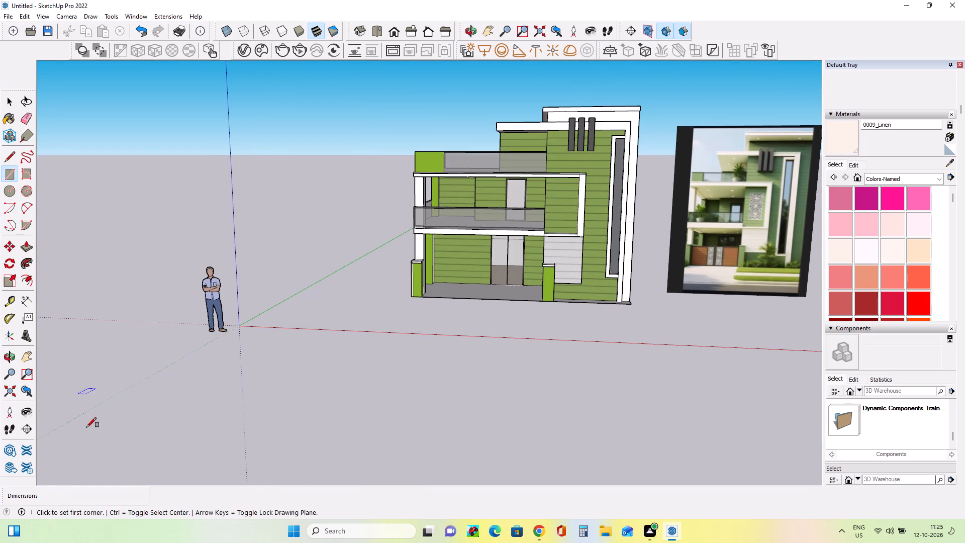
pyautogui.click(28, 352)
pyautogui.moveTo(568, 140); pyautogui.dragTo(496, 214)
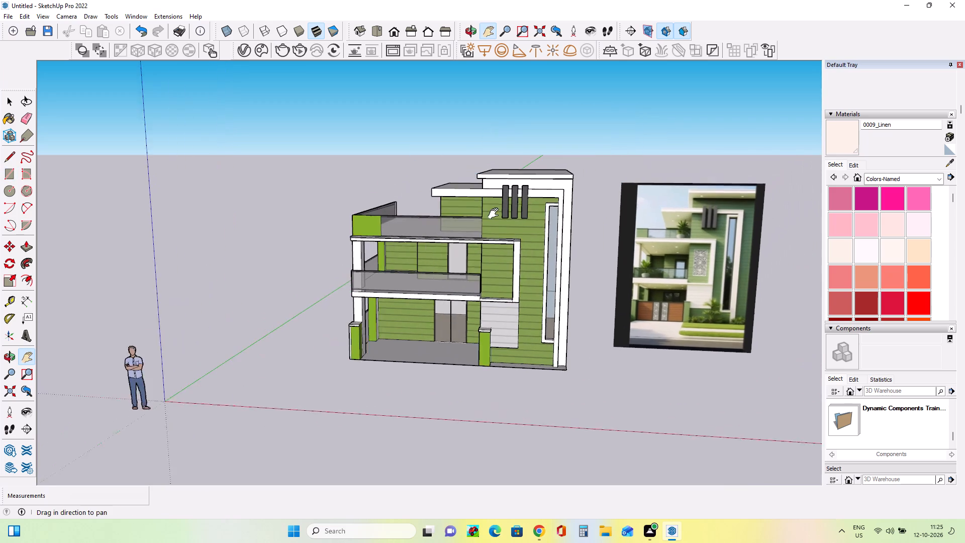
pyautogui.moveTo(496, 214); pyautogui.dragTo(493, 218)
pyautogui.moveTo(665, 259); pyautogui.dragTo(683, 235, button='middle')
pyautogui.scroll(2, 609, 244)
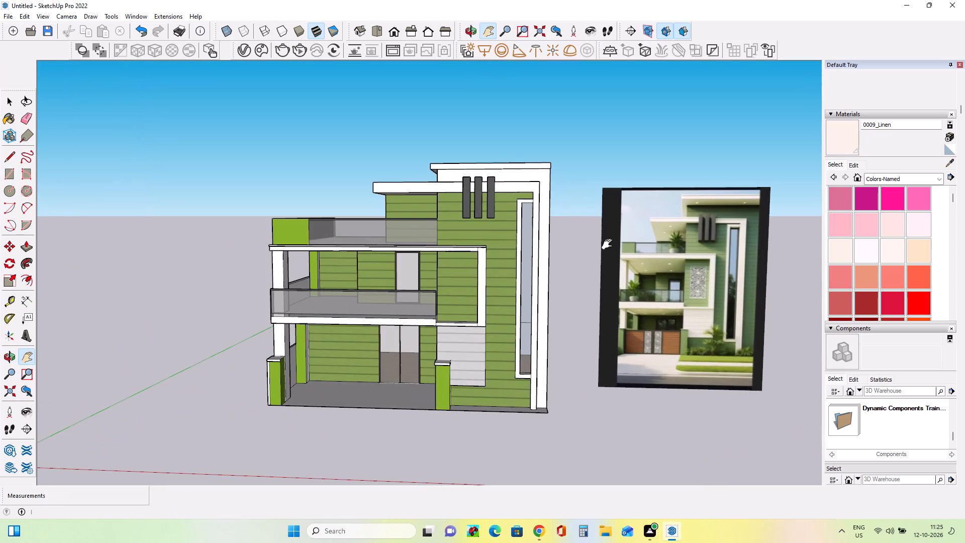
pyautogui.moveTo(609, 244); pyautogui.dragTo(617, 254, button='middle')
pyautogui.scroll(8, 786, 250)
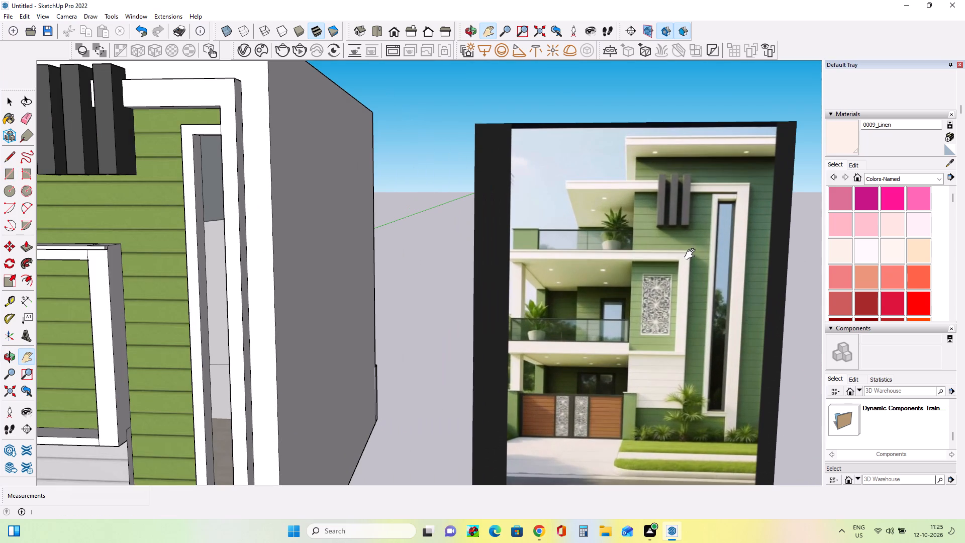
pyautogui.scroll(-8, 692, 254)
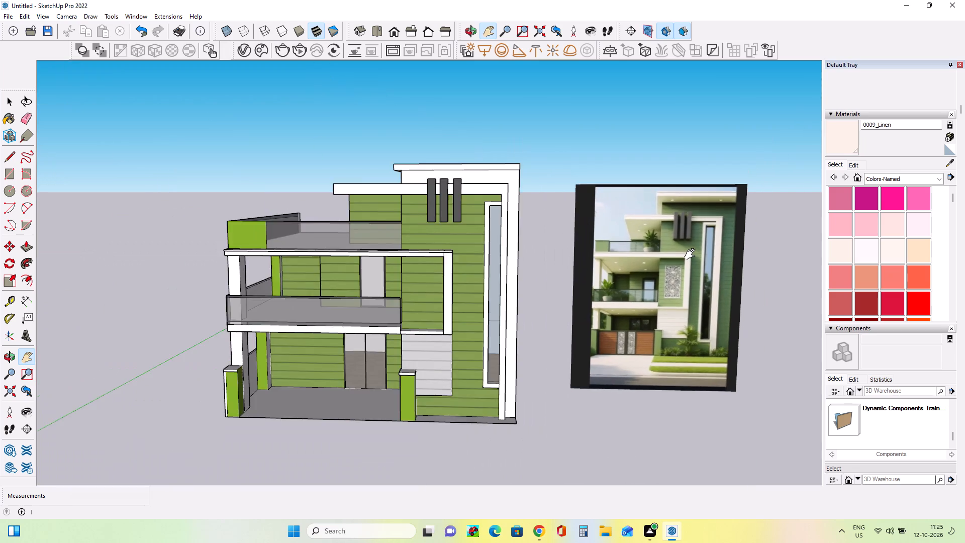
# Paint the narrow ground strip at the foot of the tower's front wall with Grass Dark Green from the landscaping materials.
pyautogui.scroll(-3, 692, 254)
pyautogui.moveTo(661, 298); pyautogui.dragTo(671, 329, button='middle')
pyautogui.click(882, 179)
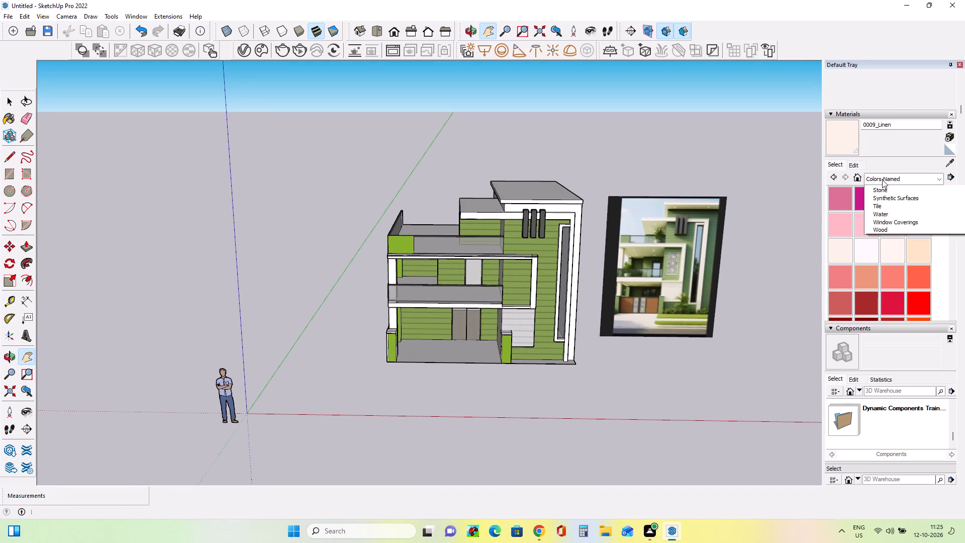
pyautogui.click(905, 240)
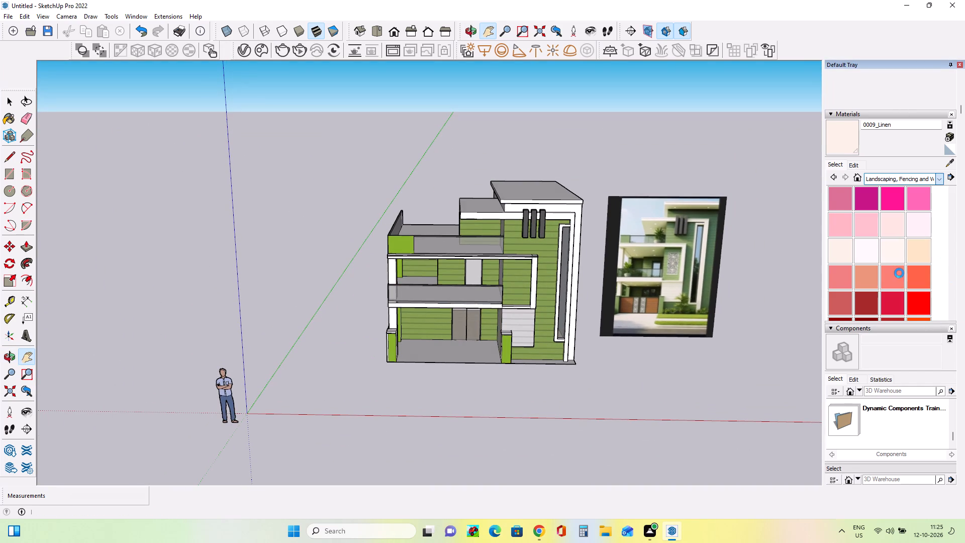
pyautogui.click(913, 243)
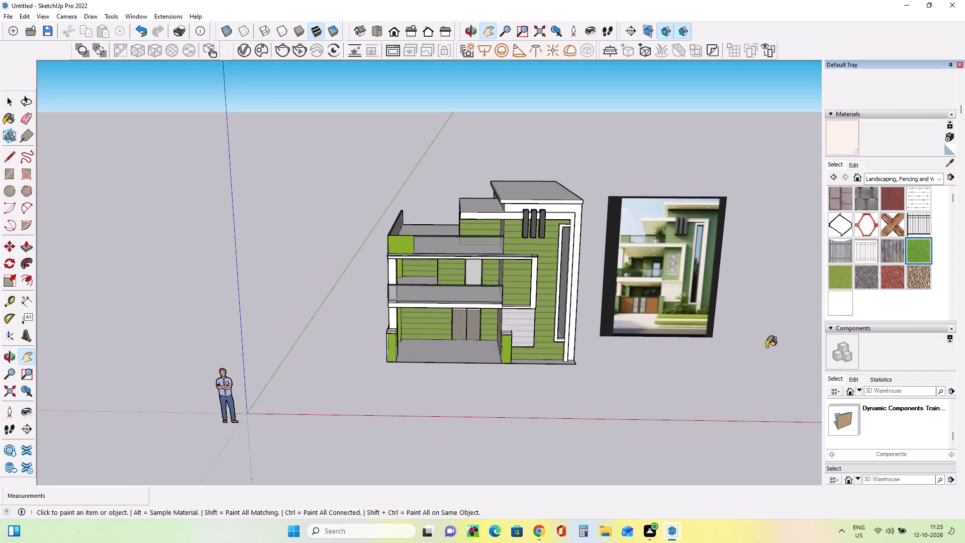
pyautogui.click(541, 361)
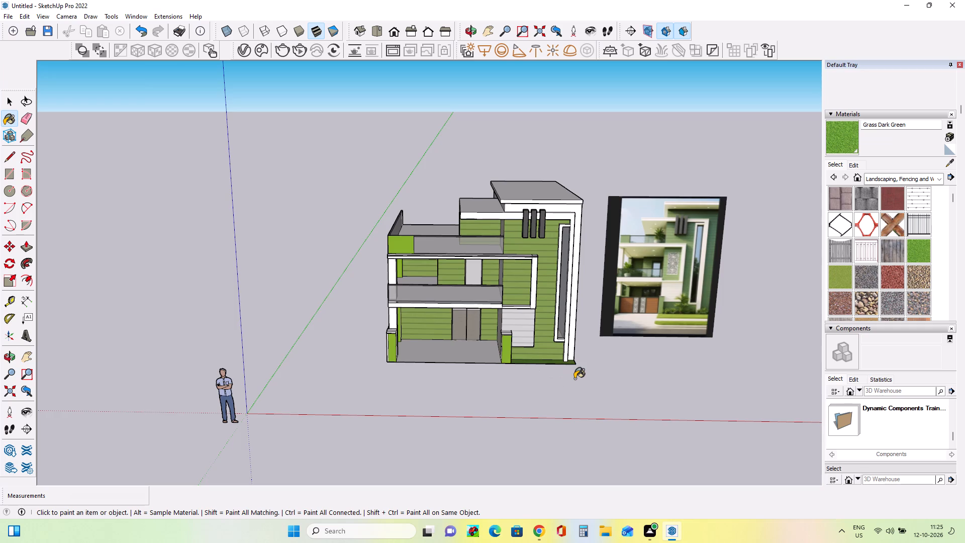
# Draw a forecourt rectangle about 23' 7" by 16' 4" on the ground, extending forward from the house's full front edge.
pyautogui.scroll(2, 574, 379)
pyautogui.moveTo(574, 377); pyautogui.dragTo(580, 386, button='middle')
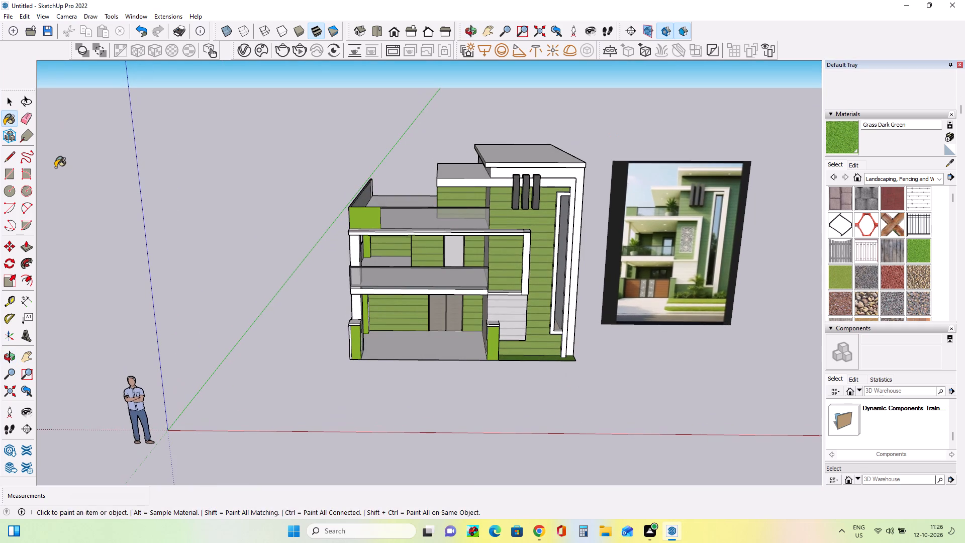
pyautogui.click(6, 169)
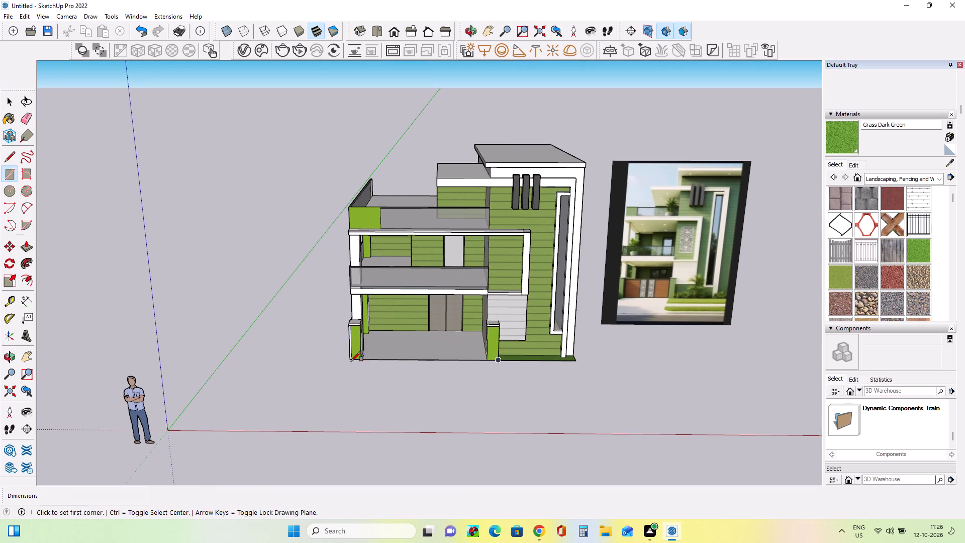
pyautogui.click(351, 361)
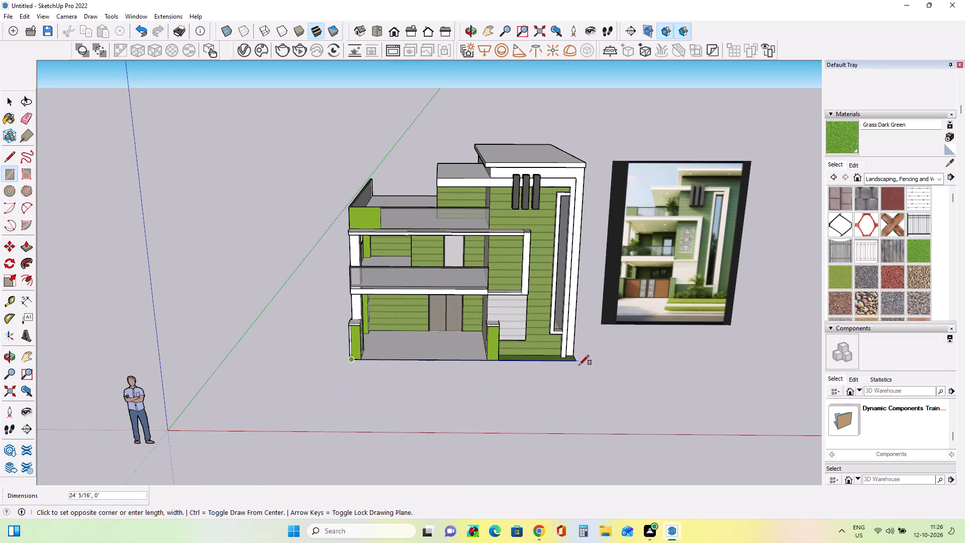
pyautogui.click(575, 359)
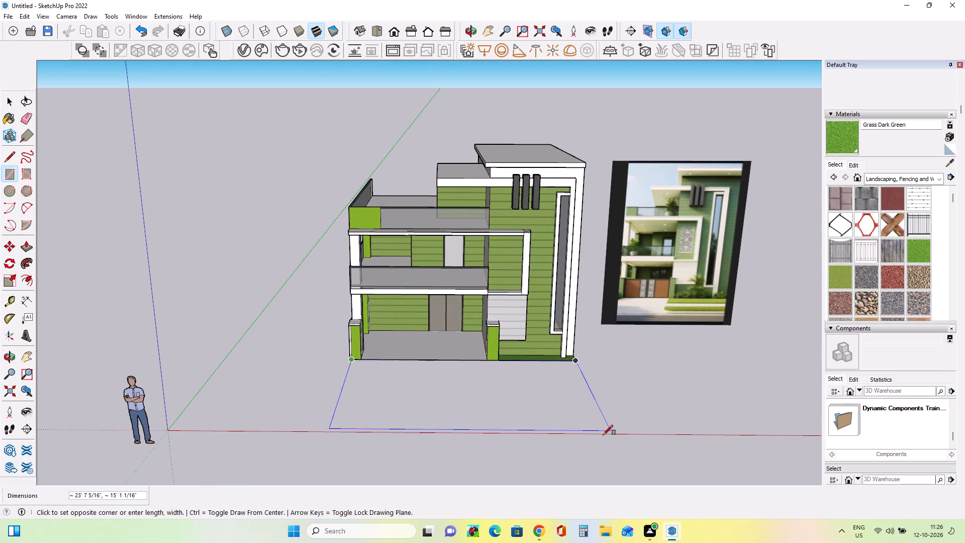
pyautogui.click(606, 443)
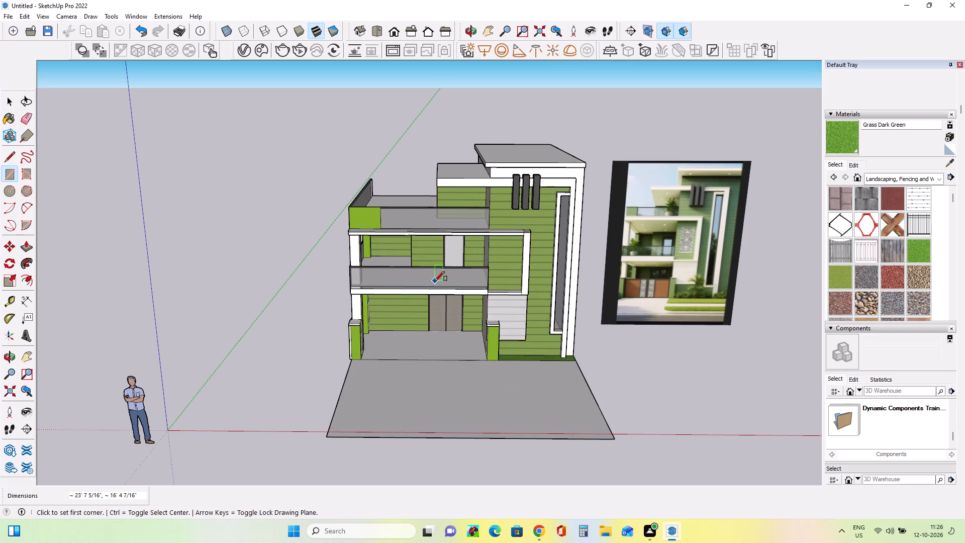
# Draw two lawn rectangles on the tower side of the forecourt with a path between them, the outer one about 6' 11" by 9' 4".
pyautogui.click(488, 363)
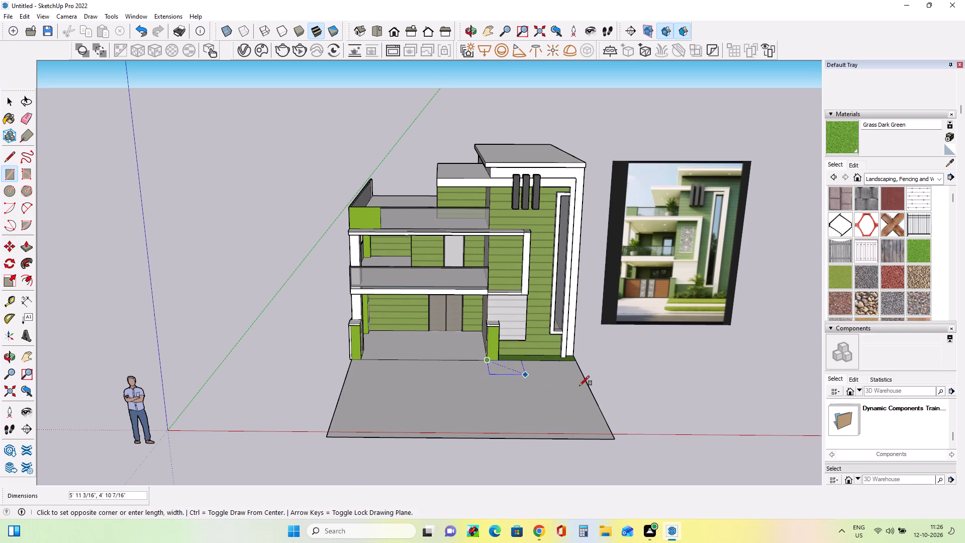
pyautogui.click(588, 387)
pyautogui.click(595, 402)
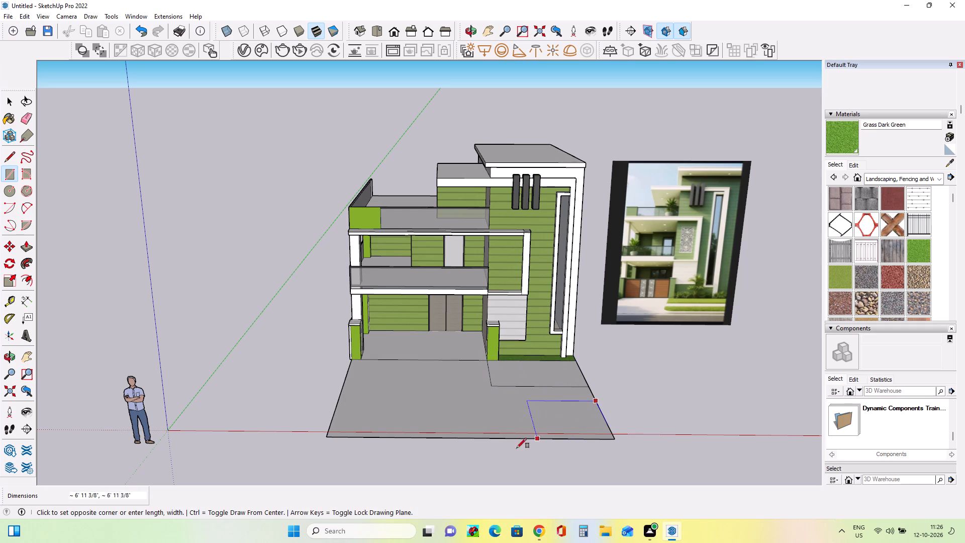
pyautogui.click(498, 439)
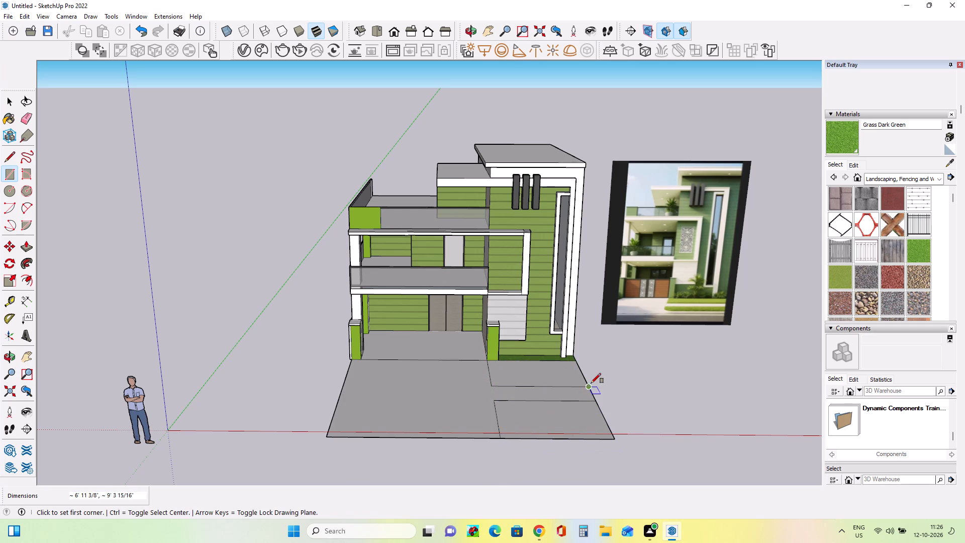
# Paint both lawn rectangles in front of the tower with Grass Dark Green.
pyautogui.moveTo(591, 383); pyautogui.dragTo(578, 379, button='middle')
pyautogui.click(916, 250)
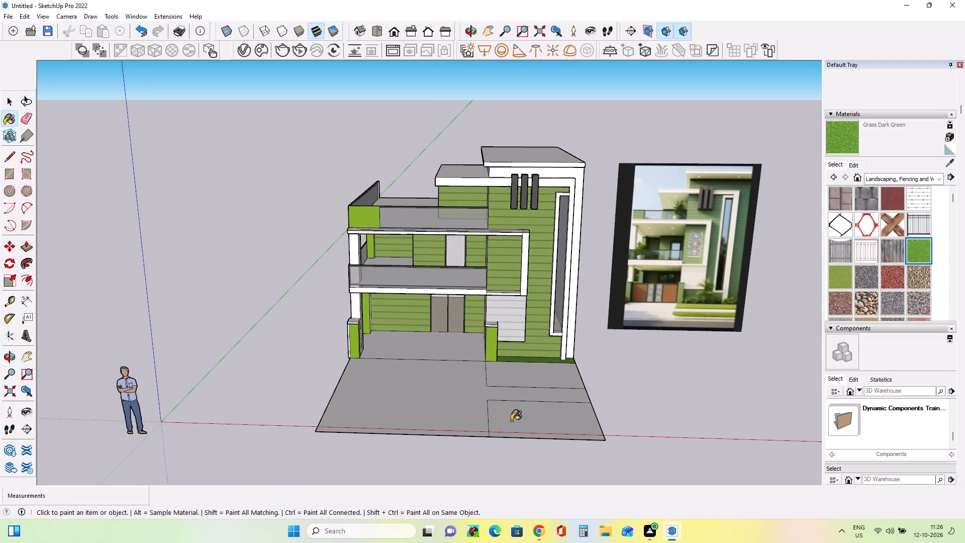
pyautogui.click(520, 384)
pyautogui.click(521, 419)
# Draw a strip about 16' 4" by 1' along the forecourt's side edge opposite the lawns and paint it with Grass Dark Green.
pyautogui.moveTo(489, 409); pyautogui.dragTo(473, 405, button='middle')
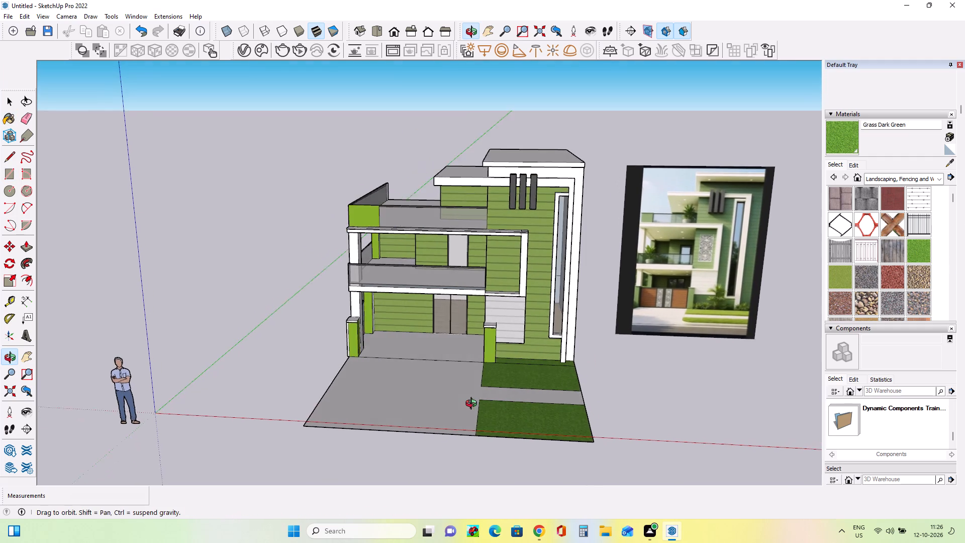
pyautogui.moveTo(473, 405); pyautogui.dragTo(455, 401, button='middle')
pyautogui.click(8, 173)
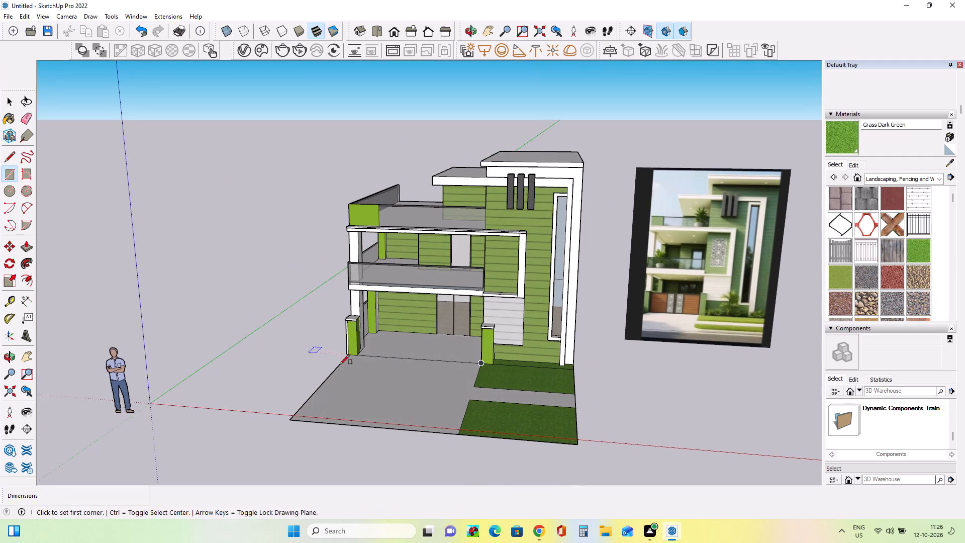
pyautogui.click(355, 355)
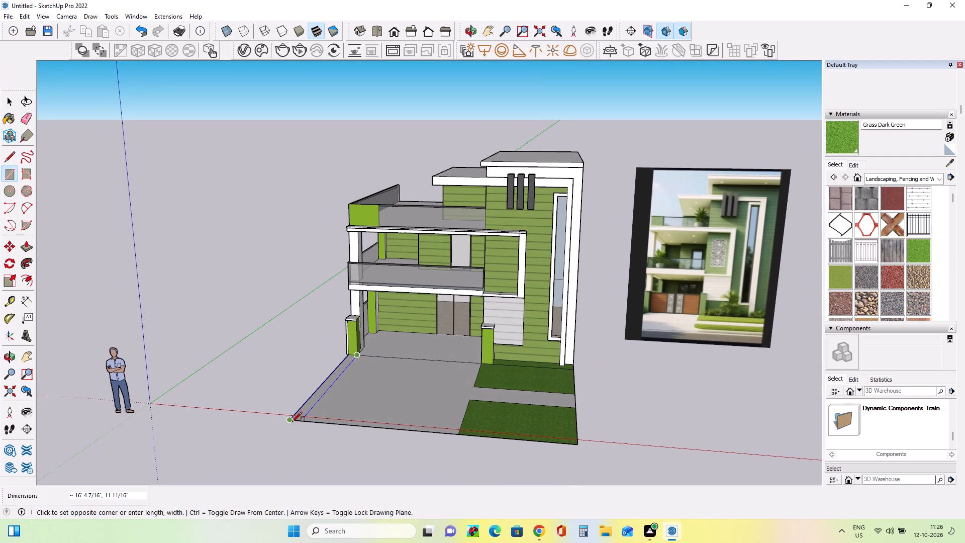
pyautogui.click(292, 423)
pyautogui.click(924, 247)
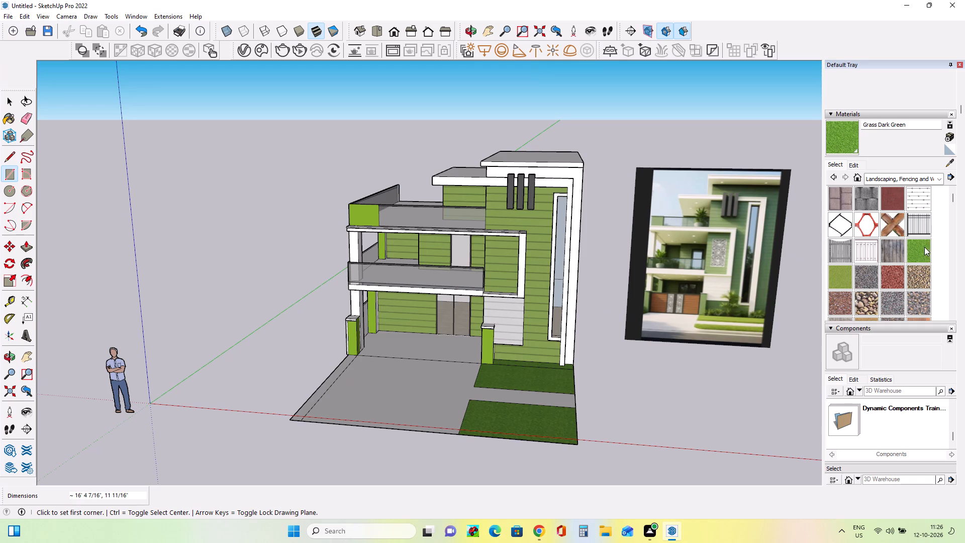
pyautogui.click(330, 381)
pyautogui.moveTo(466, 300); pyautogui.dragTo(473, 309, button='middle')
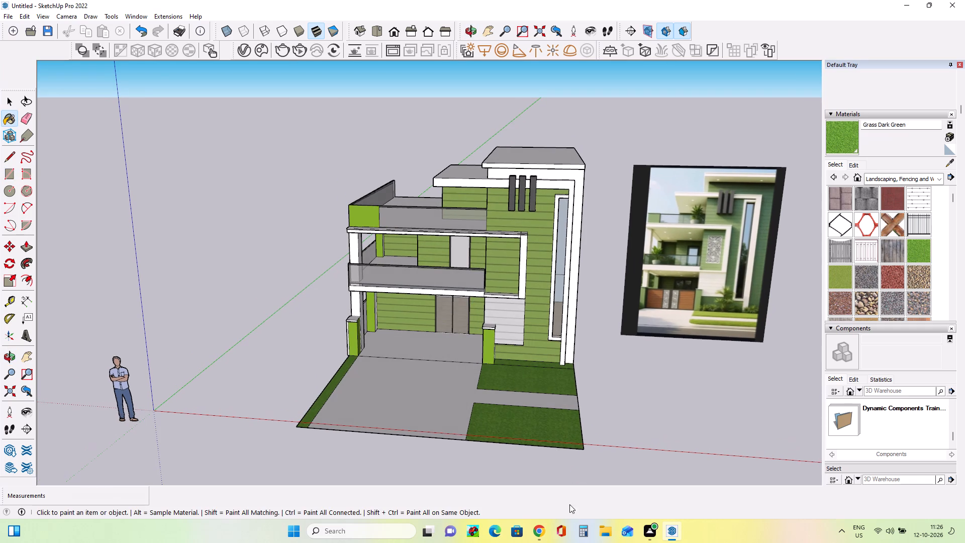
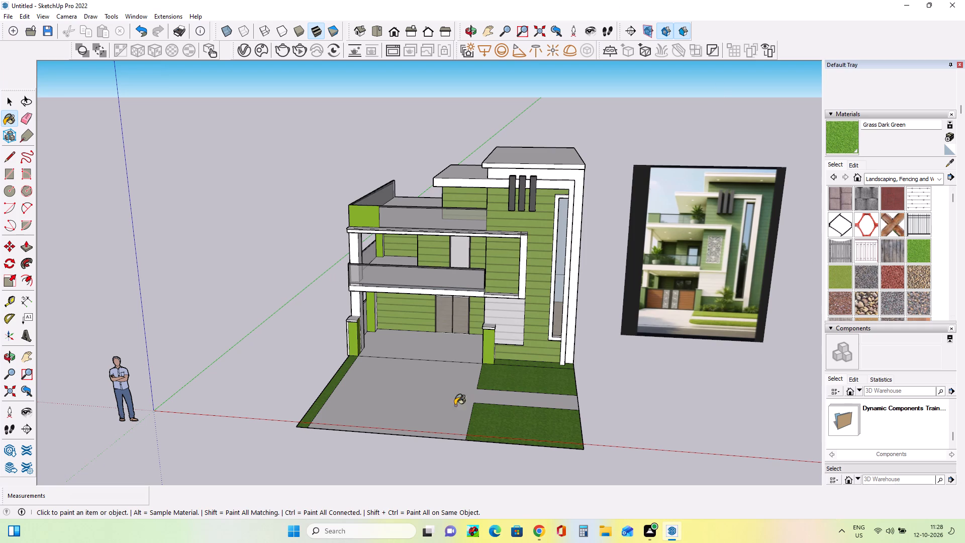
# Paint the driveway, the path between the lawns and the porch floor with Polished Concrete New from the Asphalt and Concrete collection.
pyautogui.scroll(1, 480, 399)
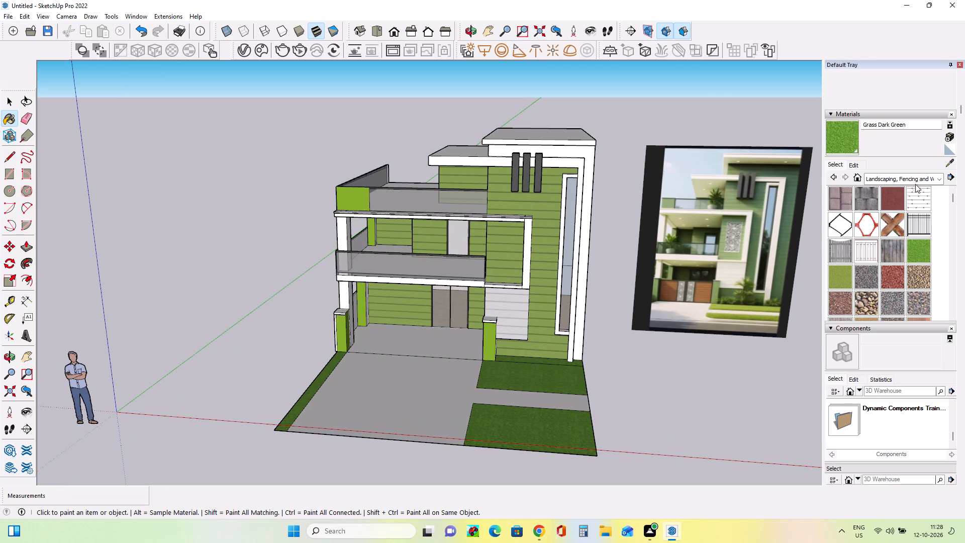
pyautogui.click(917, 178)
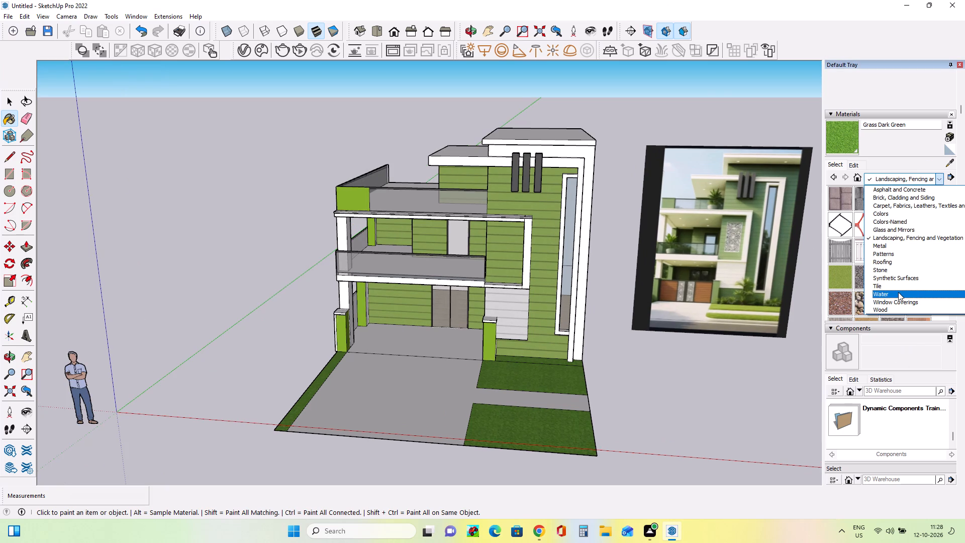
pyautogui.click(904, 195)
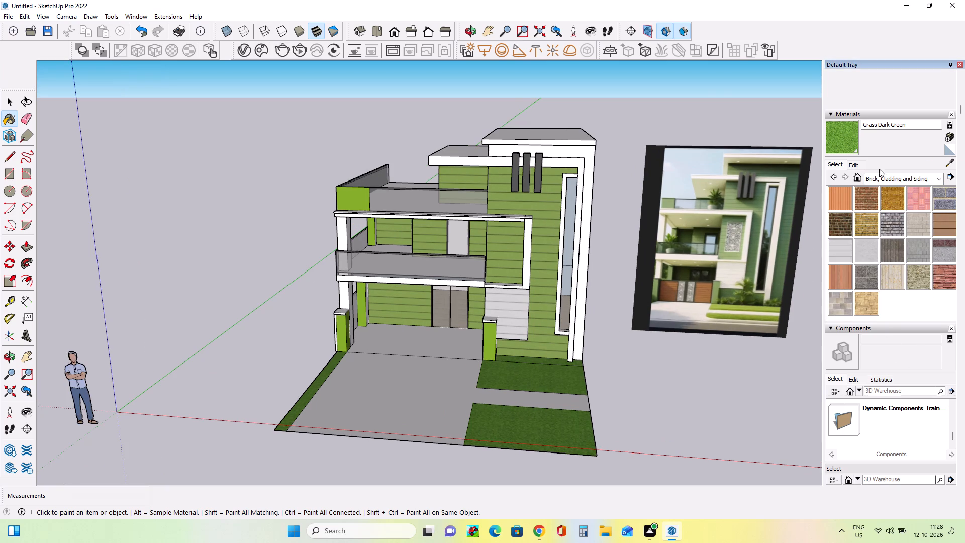
pyautogui.click(894, 177)
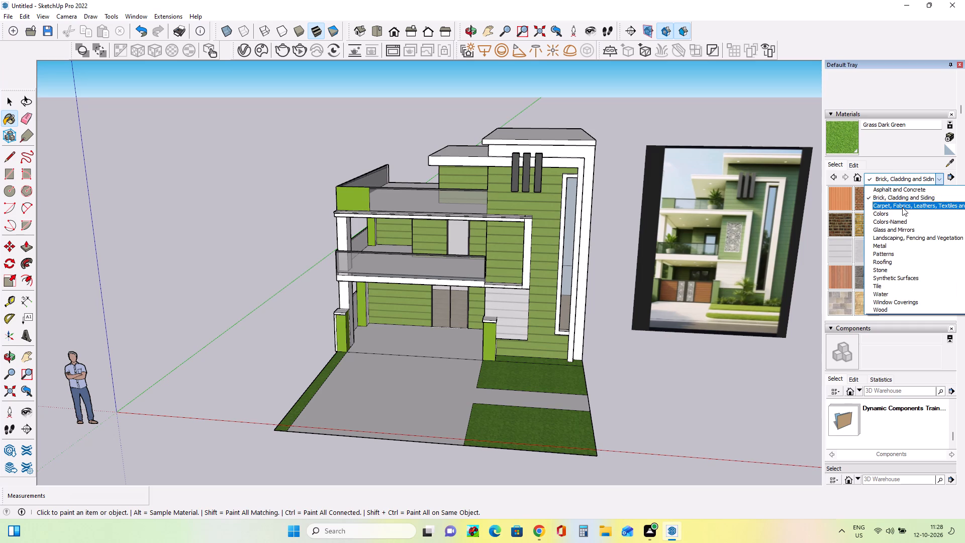
pyautogui.click(904, 190)
pyautogui.click(888, 226)
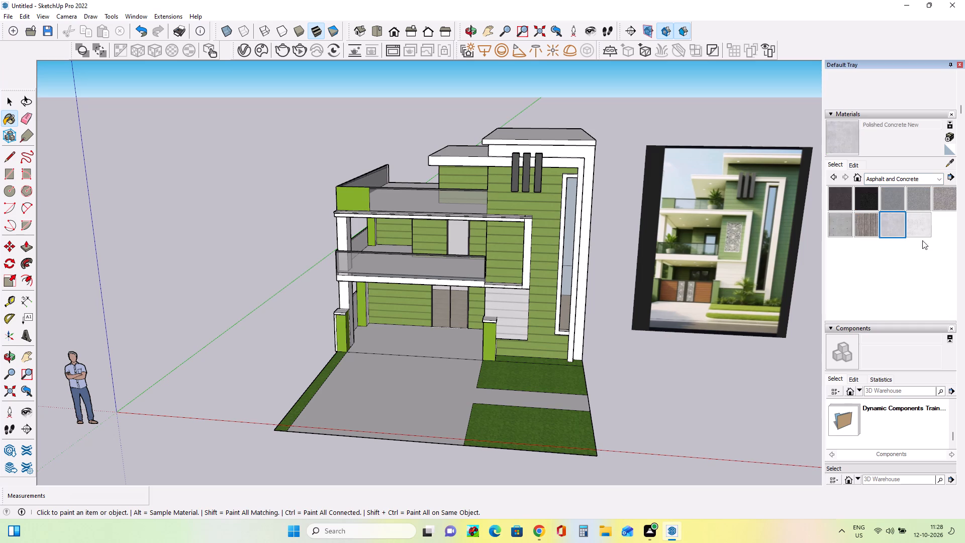
pyautogui.click(407, 387)
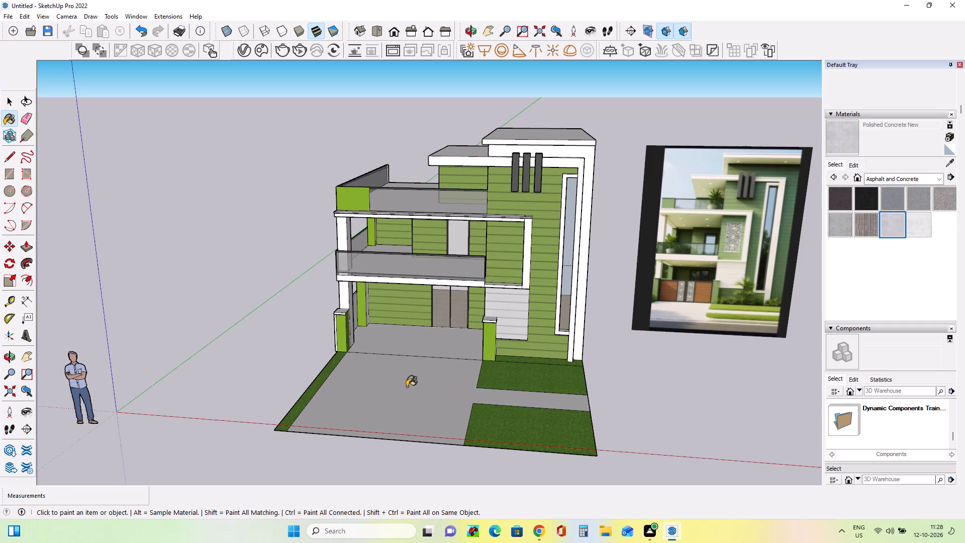
pyautogui.click(447, 385)
pyautogui.scroll(3, 457, 349)
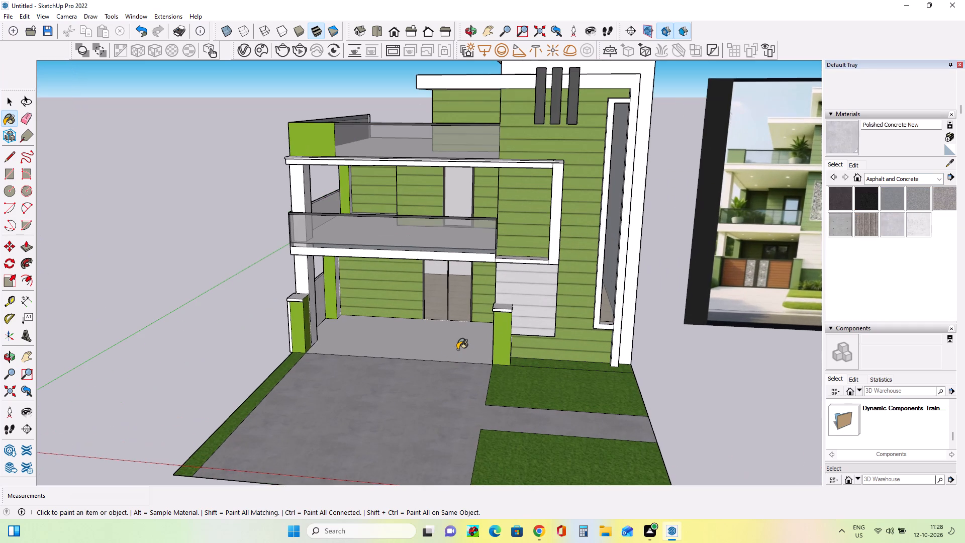
pyautogui.click(457, 349)
# Examine the house front and gate pillars from several angles against the reference image, including the boundary beside the narrow grass strip.
pyautogui.moveTo(463, 374); pyautogui.dragTo(472, 382, button='middle')
pyautogui.scroll(-2, 281, 246)
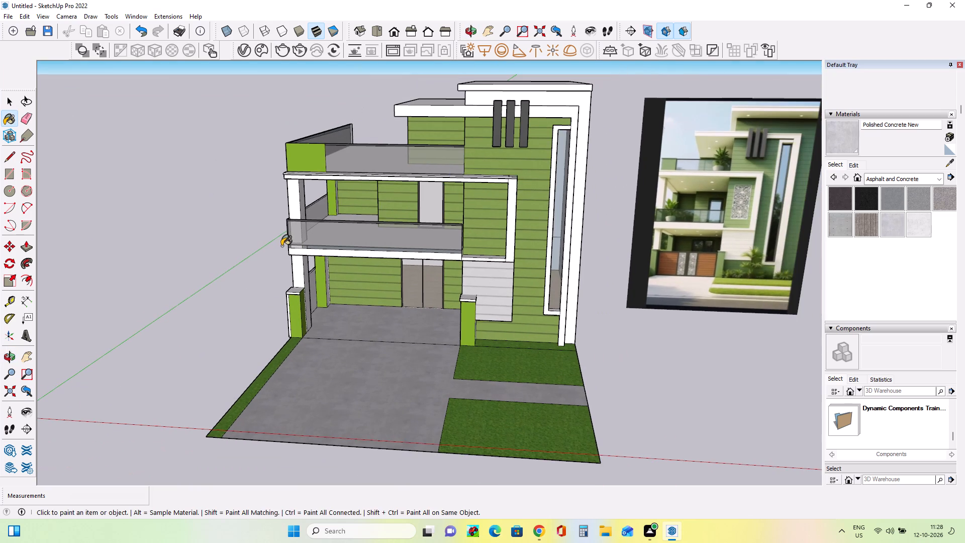
pyautogui.moveTo(287, 249); pyautogui.dragTo(248, 248, button='middle')
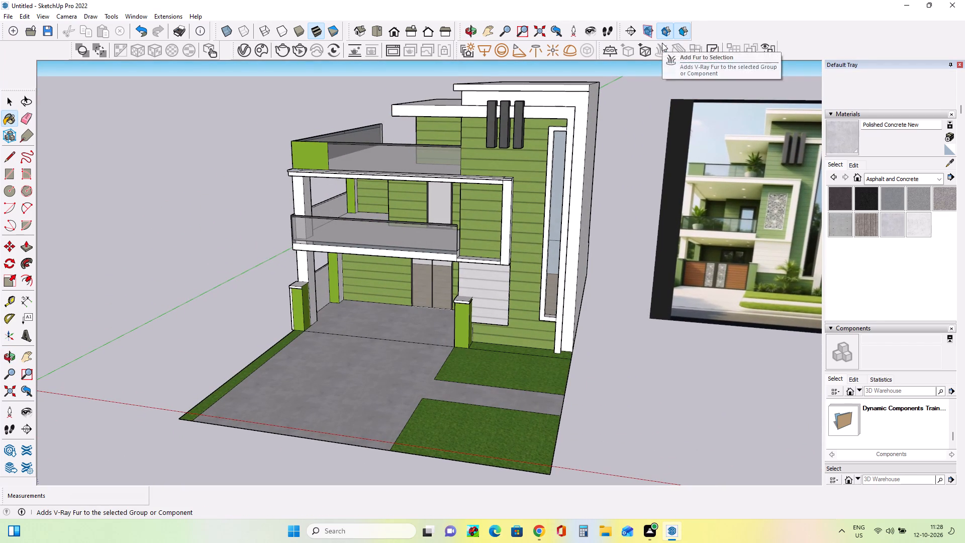
pyautogui.moveTo(320, 298); pyautogui.dragTo(329, 293, button='middle')
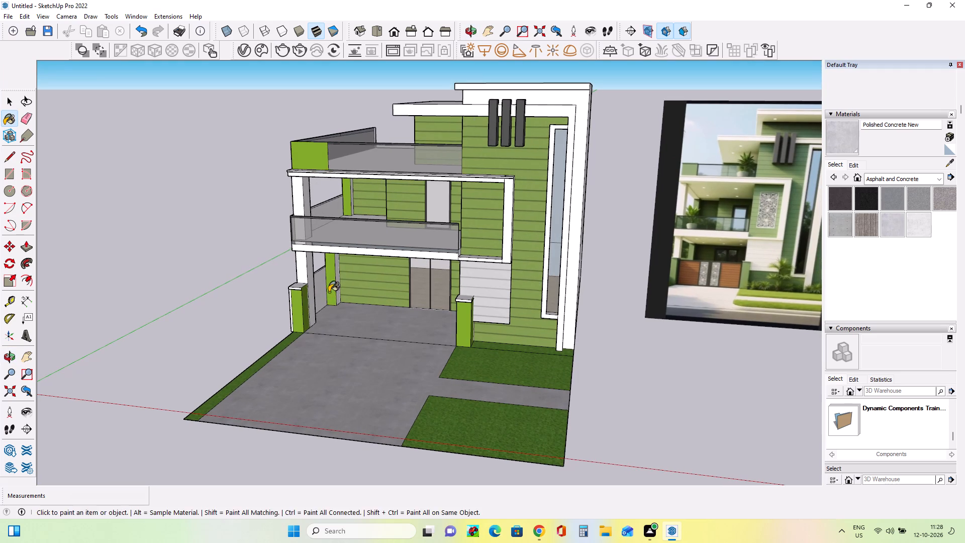
pyautogui.moveTo(656, 223); pyautogui.dragTo(658, 244, button='middle')
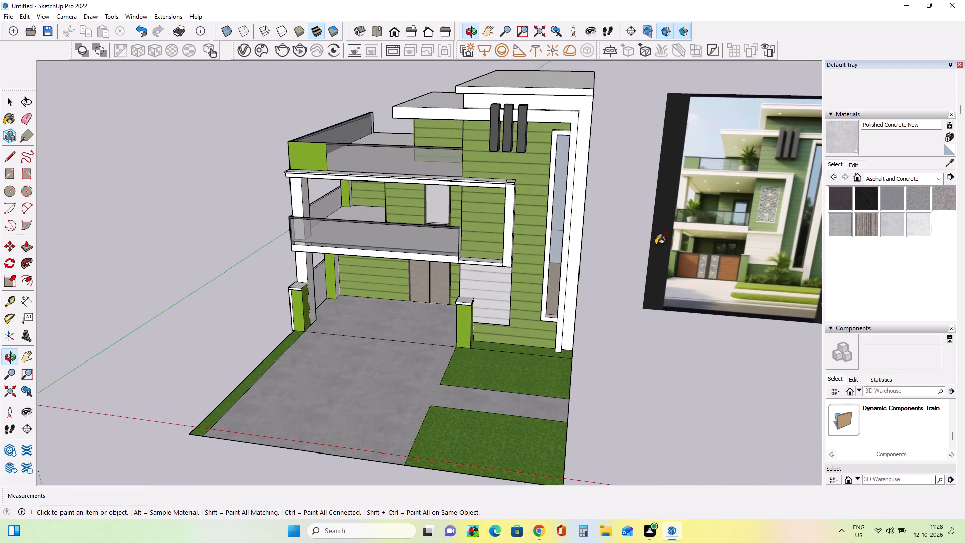
pyautogui.scroll(-2, 621, 229)
pyautogui.moveTo(788, 236); pyautogui.dragTo(790, 247, button='middle')
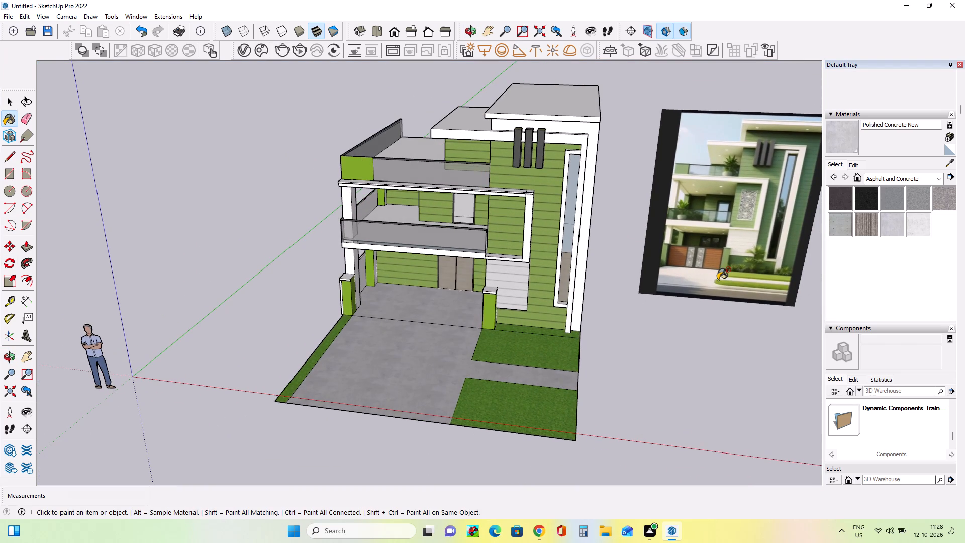
pyautogui.scroll(2, 719, 279)
pyautogui.moveTo(749, 268); pyautogui.dragTo(714, 243, button='middle')
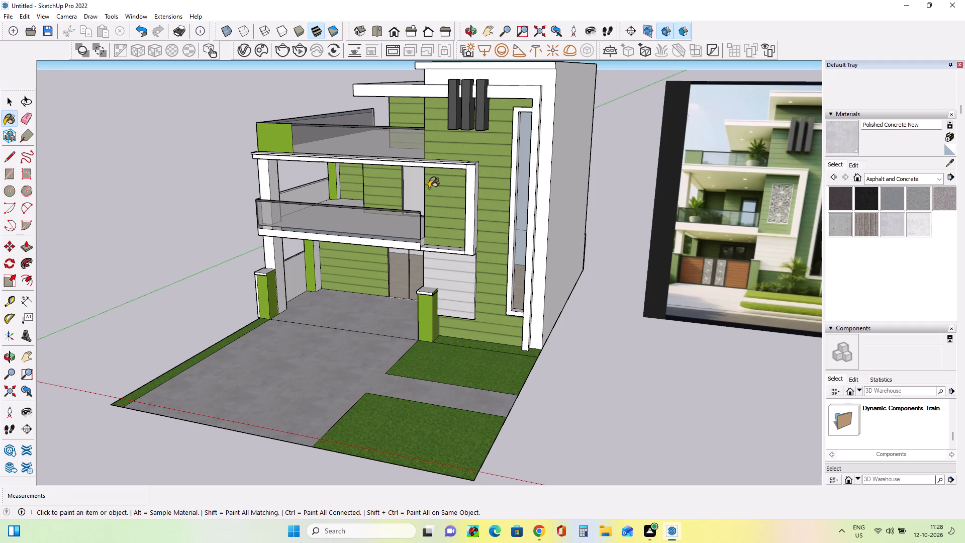
pyautogui.scroll(3, 346, 338)
pyautogui.scroll(10, 250, 293)
pyautogui.moveTo(261, 290); pyautogui.dragTo(405, 236, button='middle')
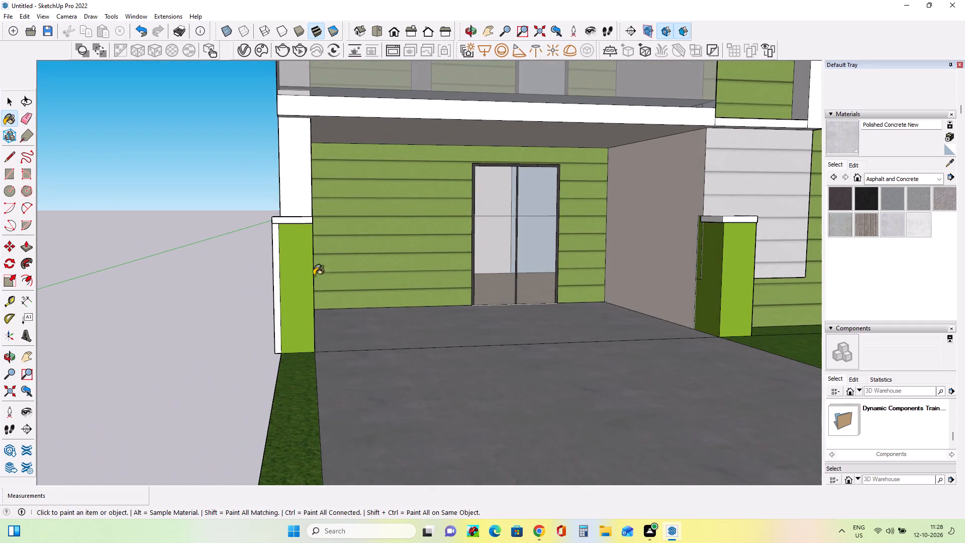
pyautogui.scroll(1, 286, 297)
pyautogui.moveTo(285, 305); pyautogui.dragTo(360, 306, button='middle')
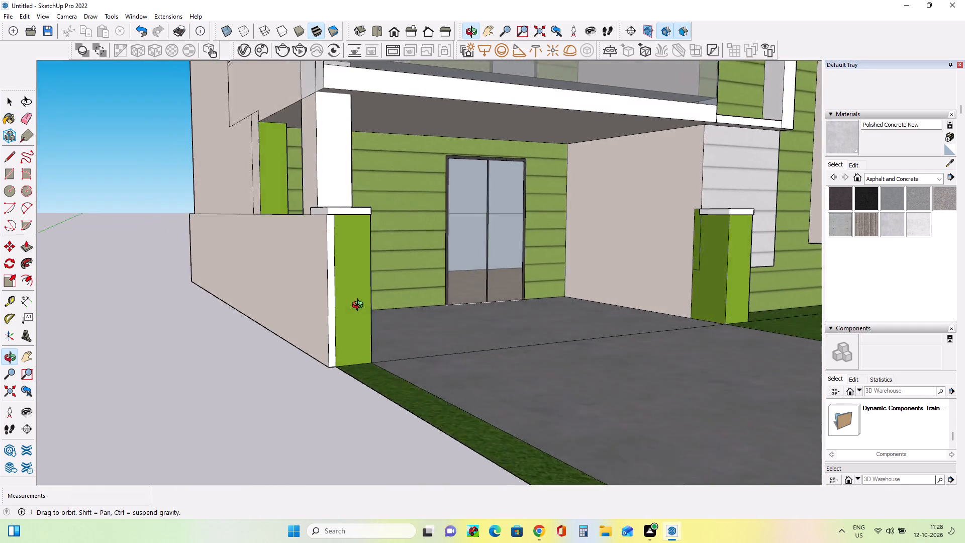
pyautogui.moveTo(360, 306); pyautogui.dragTo(340, 314, button='middle')
pyautogui.moveTo(323, 312); pyautogui.dragTo(256, 266, button='middle')
pyautogui.scroll(-4, 324, 269)
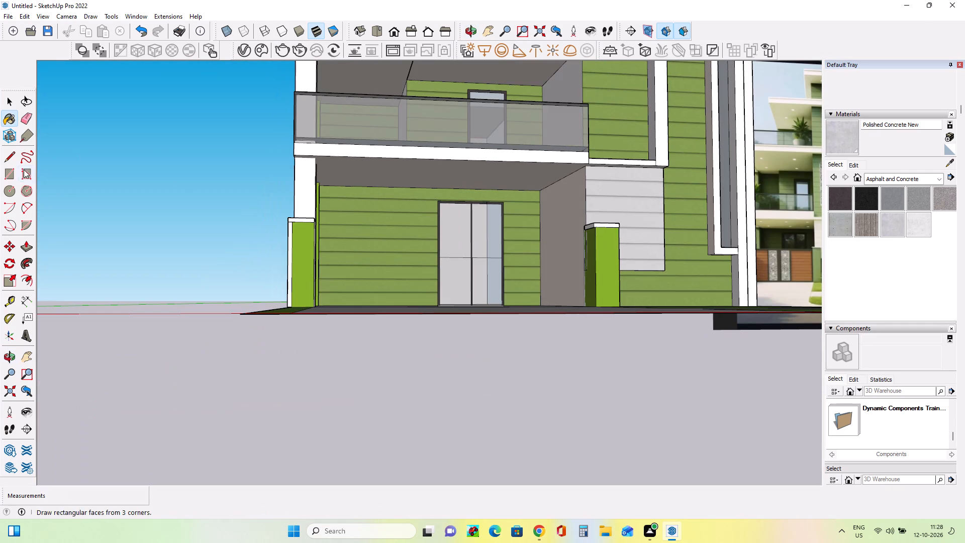
# Draw a rectangle from the outer base corner of the gate pillar beside the narrow grass strip, along the strip's outer edge.
pyautogui.click(7, 171)
pyautogui.moveTo(440, 169); pyautogui.dragTo(437, 309, button='middle')
pyautogui.scroll(-5, 329, 296)
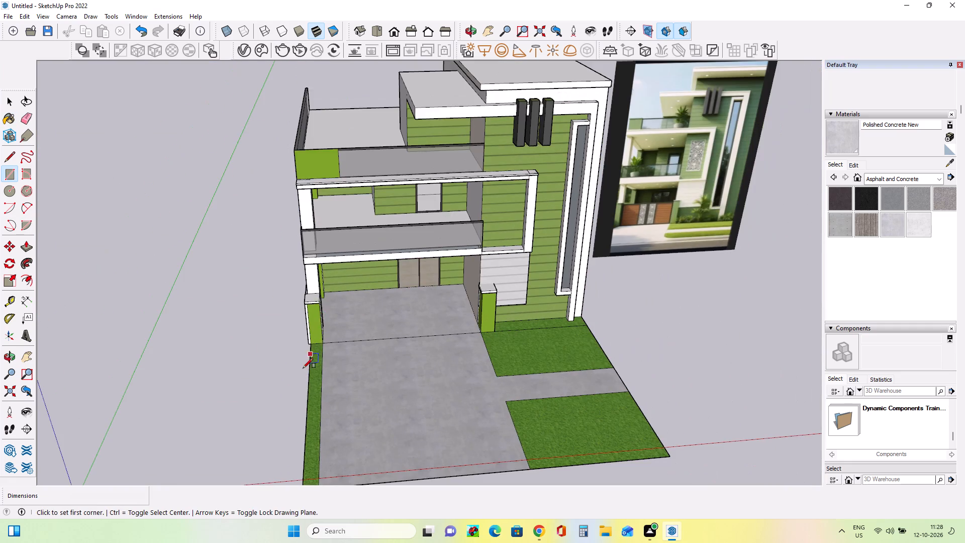
pyautogui.scroll(4, 303, 368)
pyautogui.click(315, 332)
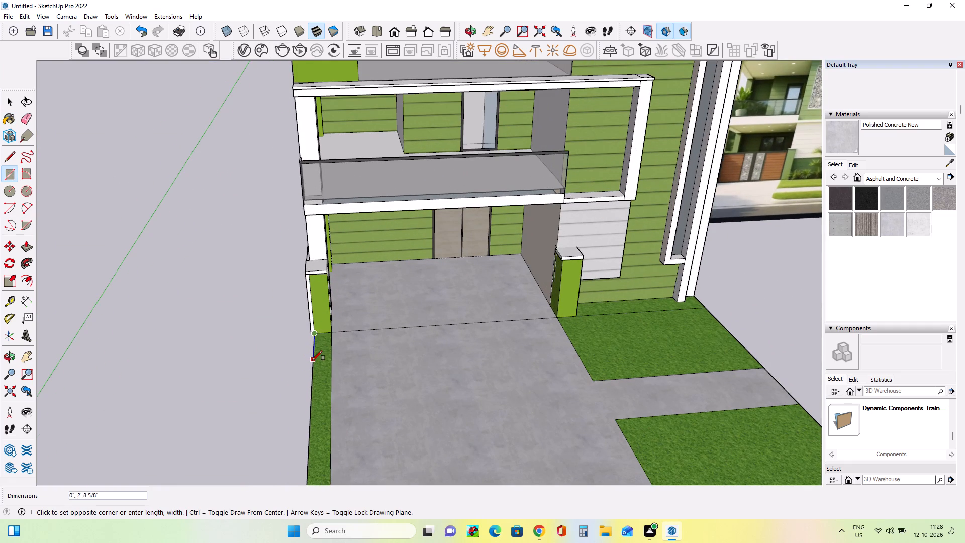
pyautogui.scroll(-4, 312, 360)
pyautogui.moveTo(293, 443); pyautogui.dragTo(186, 345, button='middle')
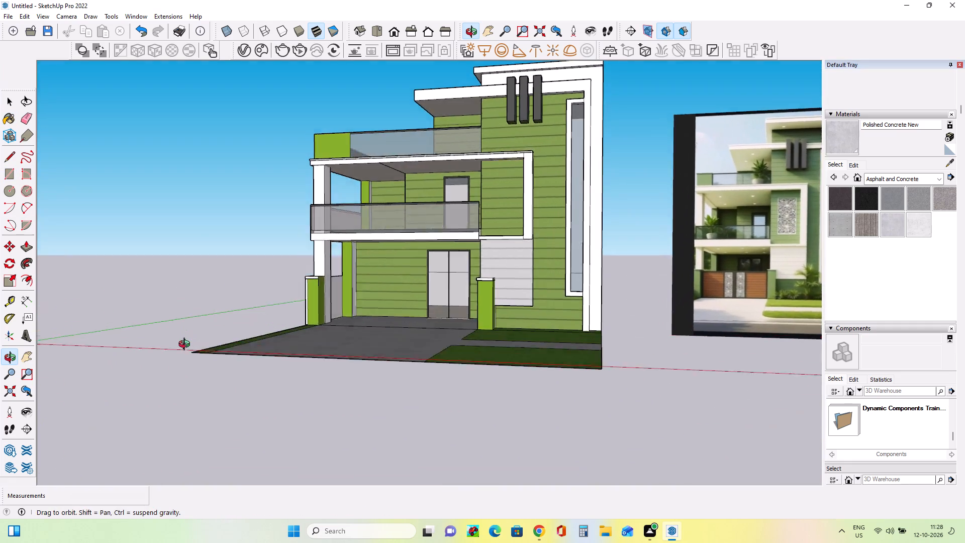
pyautogui.moveTo(186, 345); pyautogui.dragTo(181, 369, button='middle')
pyautogui.scroll(3, 192, 400)
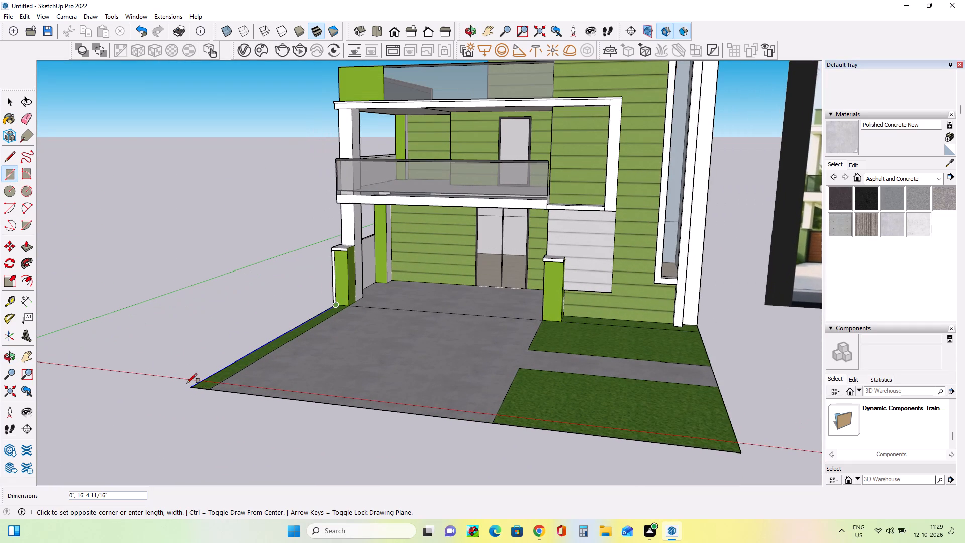
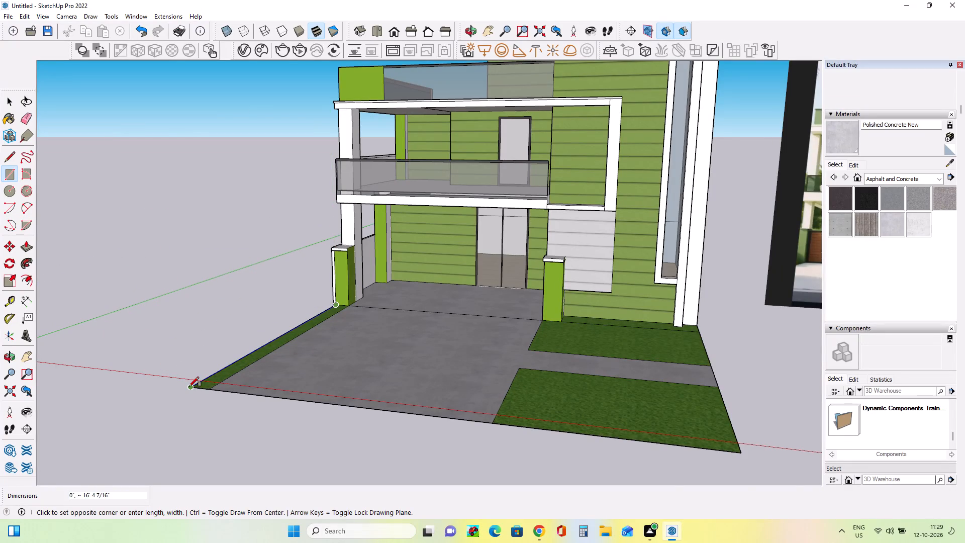
# Draw a thin upright rectangle about 16' 4" long along the narrow grass strip's outer edge, from the gate pillar's base to the front corner.
pyautogui.moveTo(189, 387); pyautogui.dragTo(210, 439, button='middle')
pyautogui.scroll(4, 210, 439)
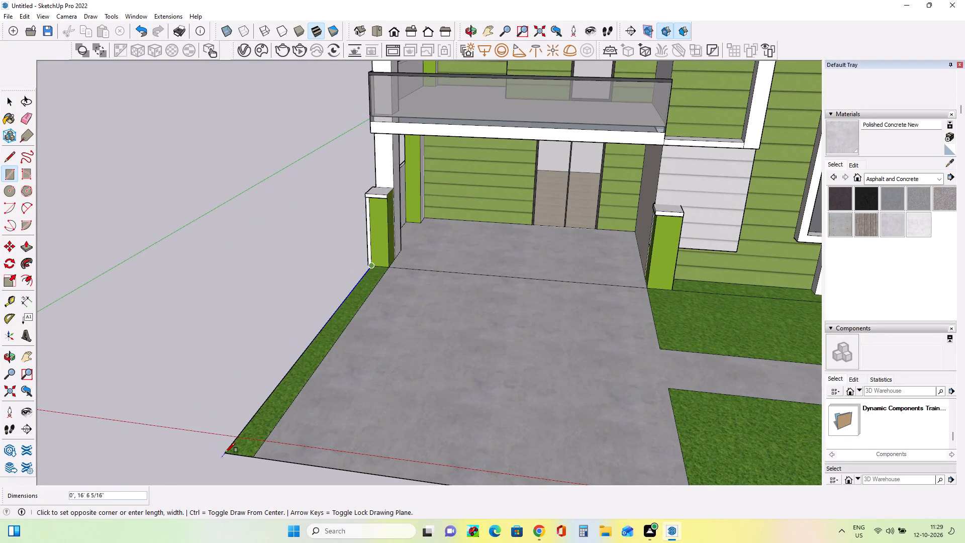
pyautogui.click(225, 450)
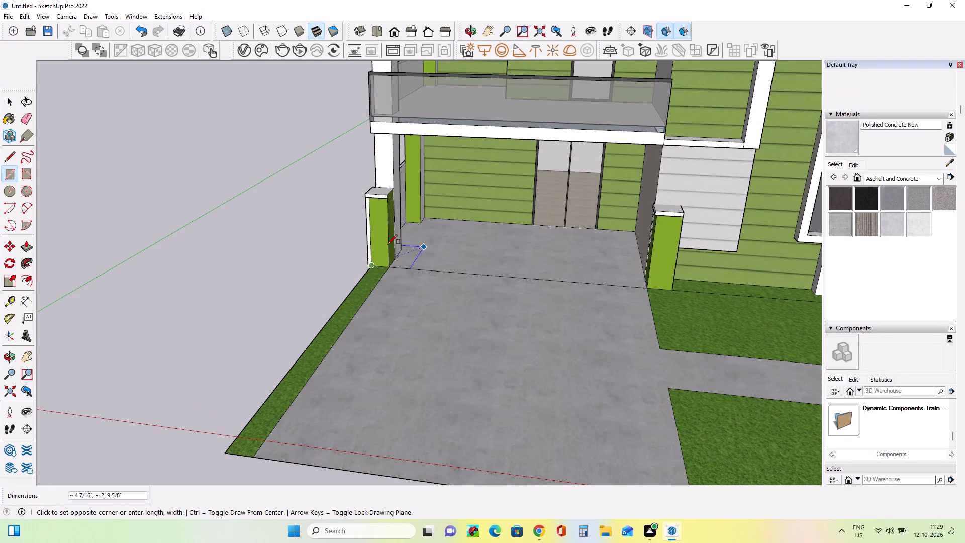
pyautogui.scroll(9, 362, 267)
pyautogui.moveTo(377, 263); pyautogui.dragTo(373, 270)
pyautogui.scroll(-14, 240, 358)
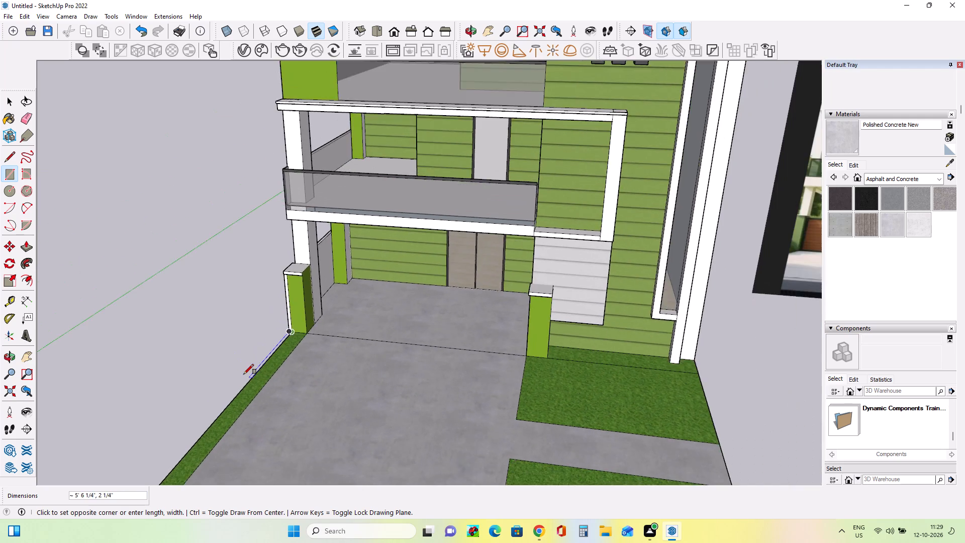
pyautogui.scroll(-4, 244, 374)
pyautogui.scroll(5, 165, 453)
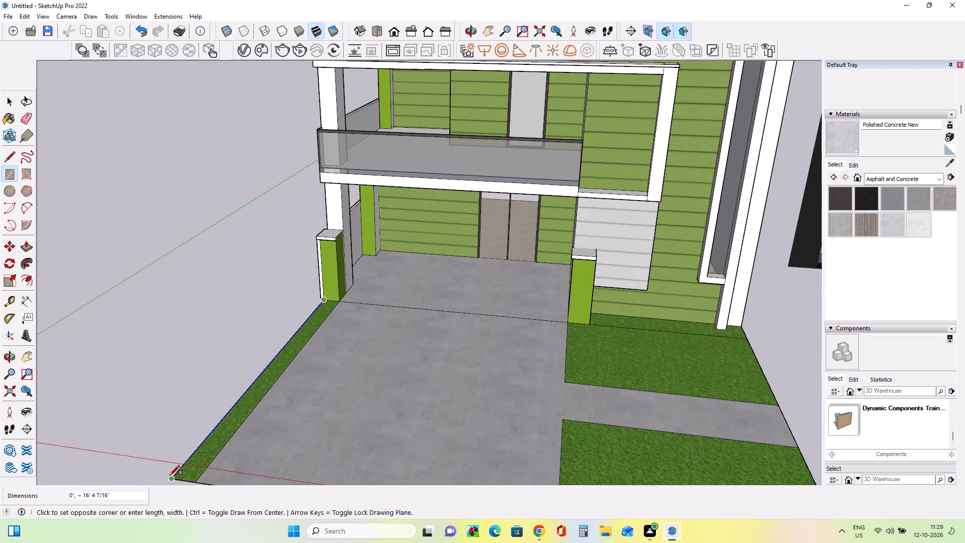
pyautogui.scroll(9, 171, 477)
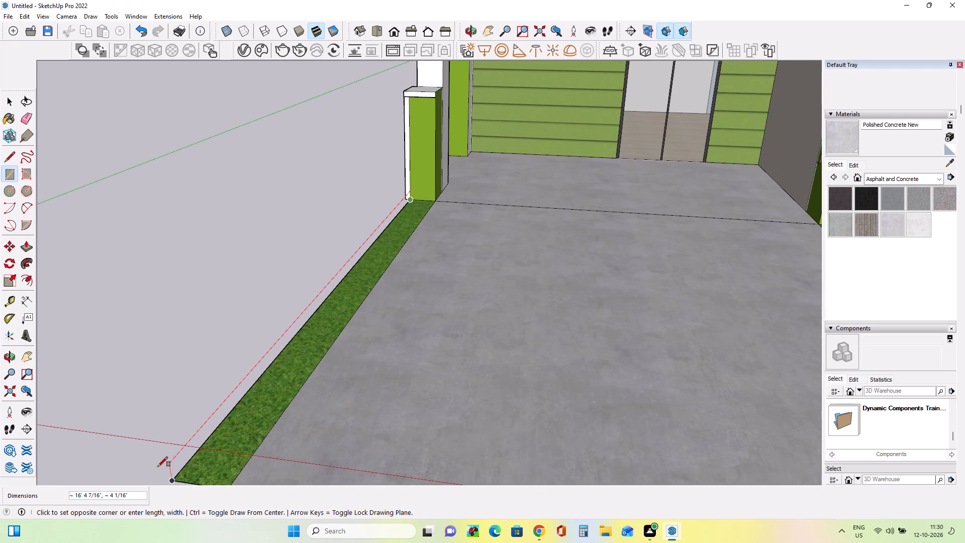
pyautogui.moveTo(158, 467); pyautogui.dragTo(373, 417, button='middle')
pyautogui.scroll(-5, 301, 247)
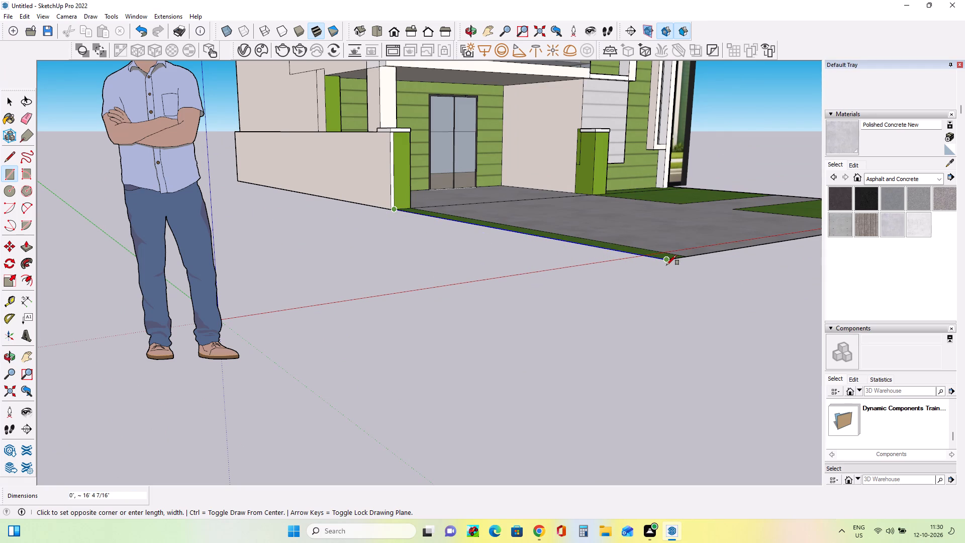
pyautogui.moveTo(665, 266); pyautogui.dragTo(702, 373, button='middle')
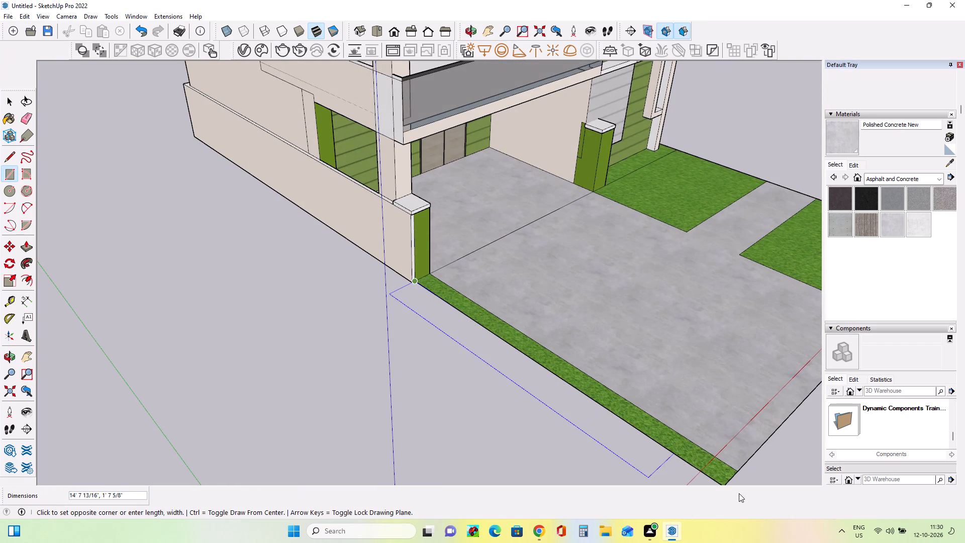
pyautogui.scroll(-9, 662, 405)
pyautogui.scroll(7, 688, 467)
pyautogui.scroll(-1, 689, 457)
pyautogui.scroll(1, 689, 455)
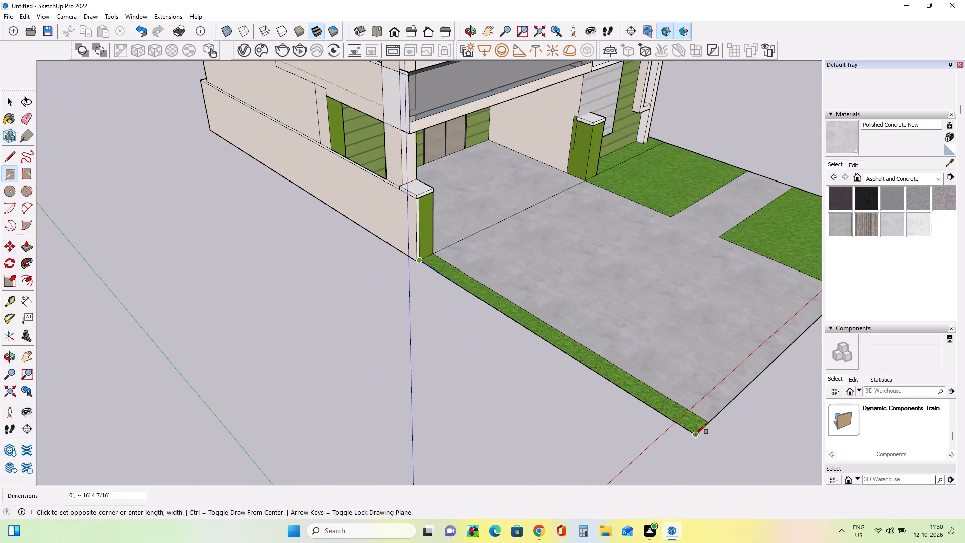
pyautogui.click(695, 444)
# Draw a flat 2 1/4" wide, about 16' 4" long rectangle beside the narrow grass strip, starting at the gate pillar's outer base corner.
pyautogui.moveTo(611, 435); pyautogui.dragTo(487, 410, button='middle')
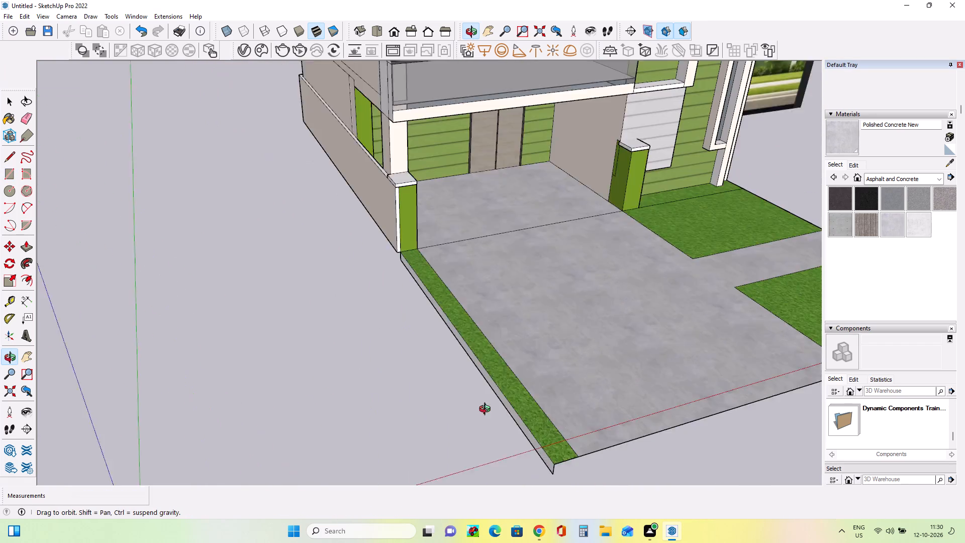
pyautogui.moveTo(487, 410); pyautogui.dragTo(481, 408, button='middle')
pyautogui.moveTo(480, 396); pyautogui.dragTo(488, 357, button='middle')
pyautogui.moveTo(476, 351); pyautogui.dragTo(368, 400, button='middle')
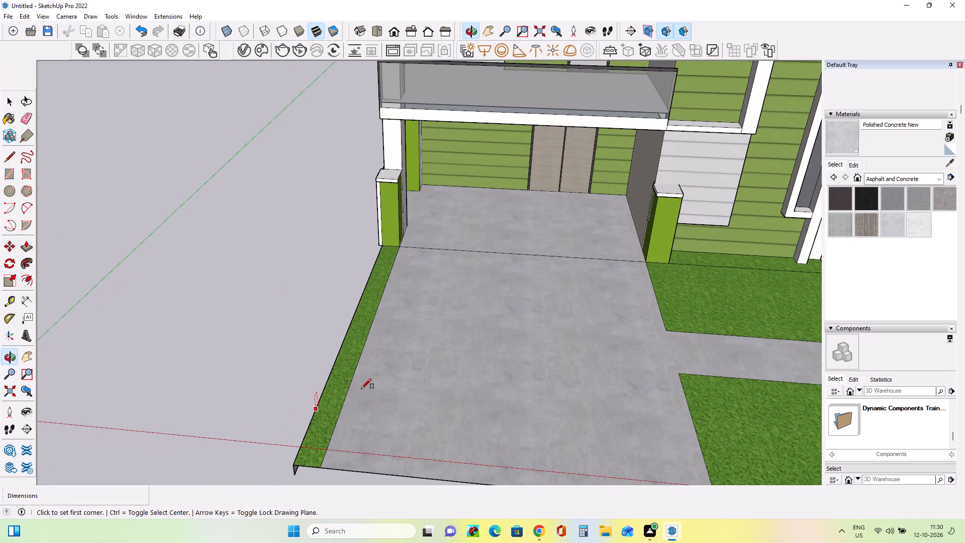
pyautogui.scroll(3, 362, 371)
pyautogui.scroll(6, 381, 209)
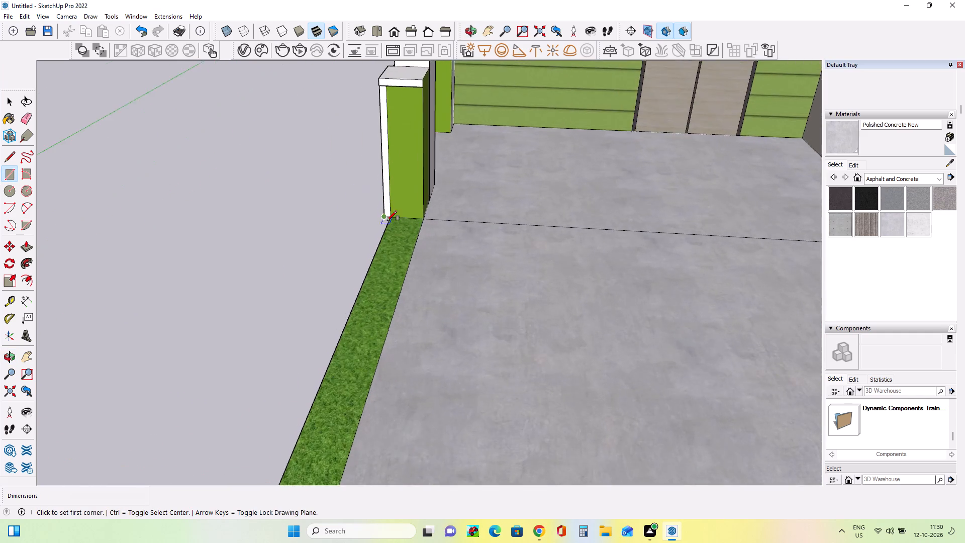
pyautogui.scroll(3, 387, 221)
pyautogui.click(384, 214)
pyautogui.click(395, 214)
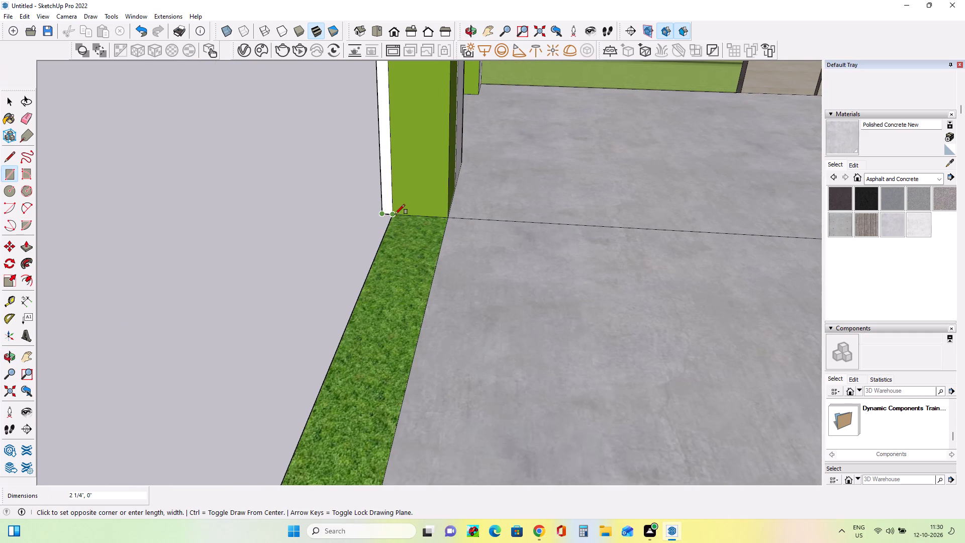
pyautogui.scroll(-5, 403, 255)
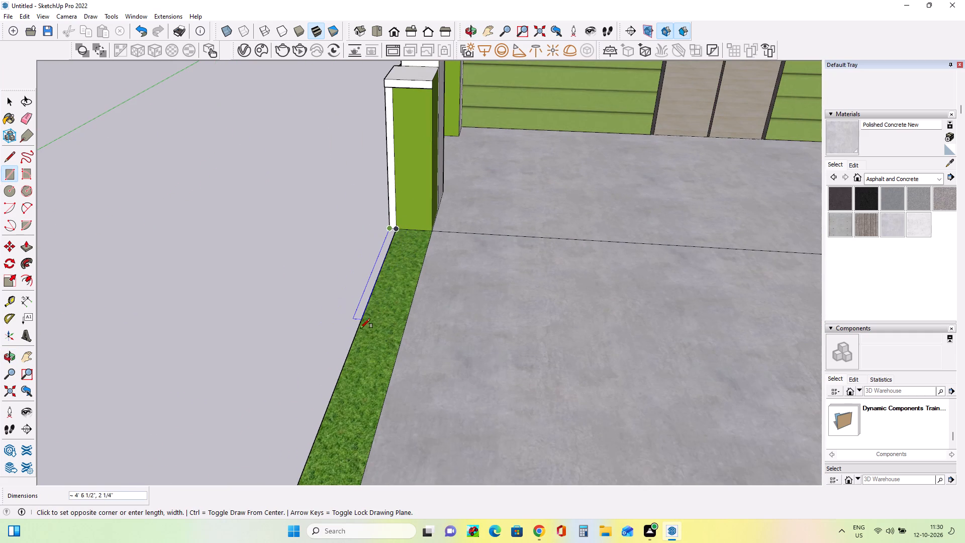
pyautogui.scroll(-19, 351, 353)
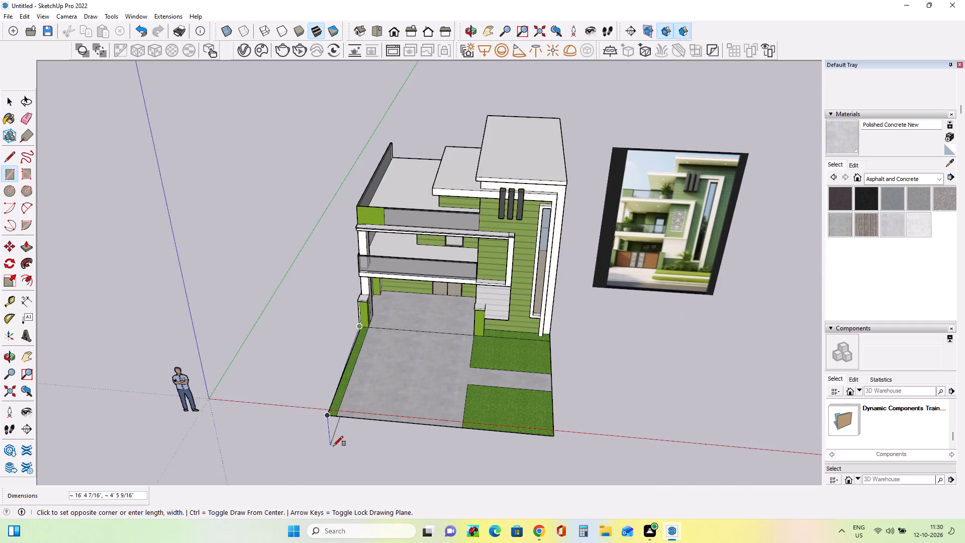
pyautogui.scroll(7, 322, 433)
pyautogui.scroll(-1, 325, 422)
pyautogui.scroll(5, 325, 422)
pyautogui.click(334, 403)
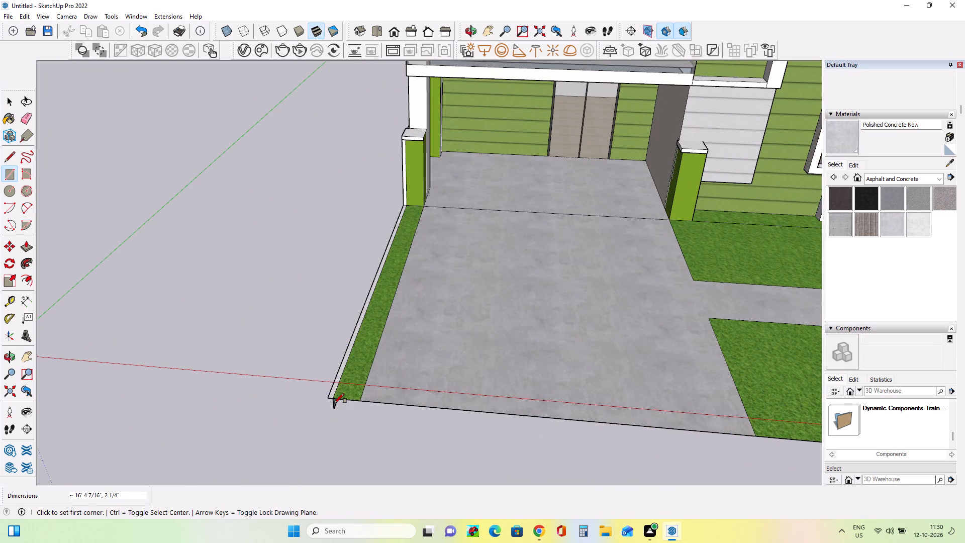
# Paint the new thin rectangle beside the grass strip with Grass Dark Green from the Landscaping, Fencing and Vegetation collection.
pyautogui.scroll(6, 383, 371)
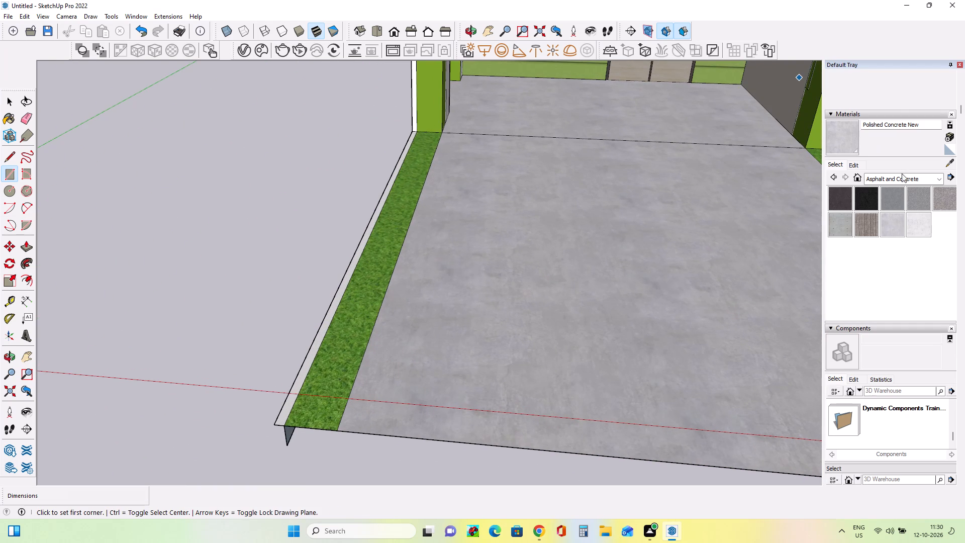
pyautogui.click(902, 182)
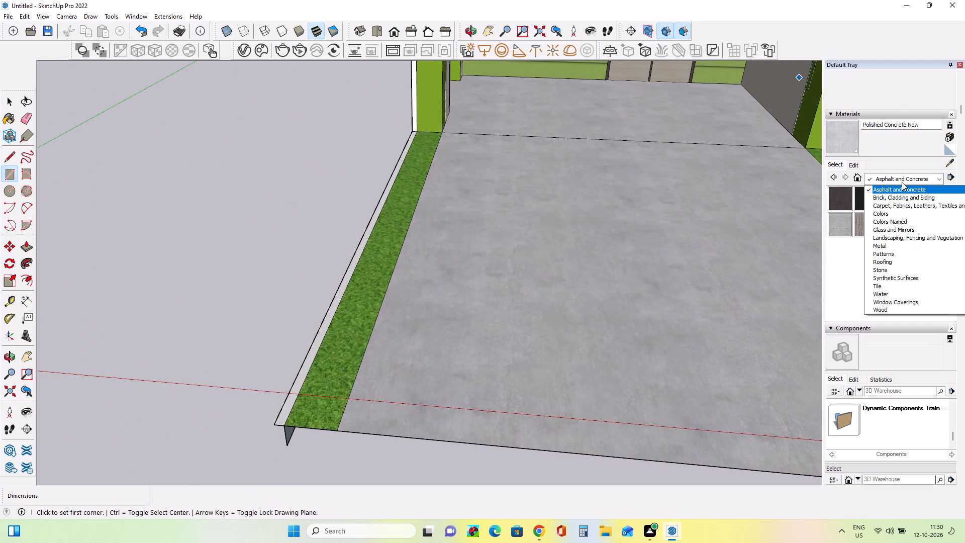
pyautogui.click(914, 238)
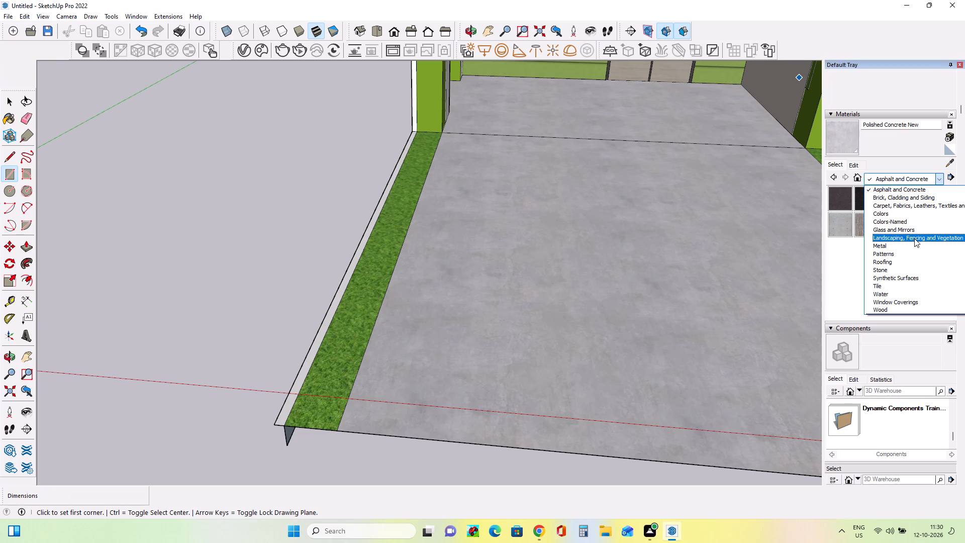
pyautogui.click(918, 245)
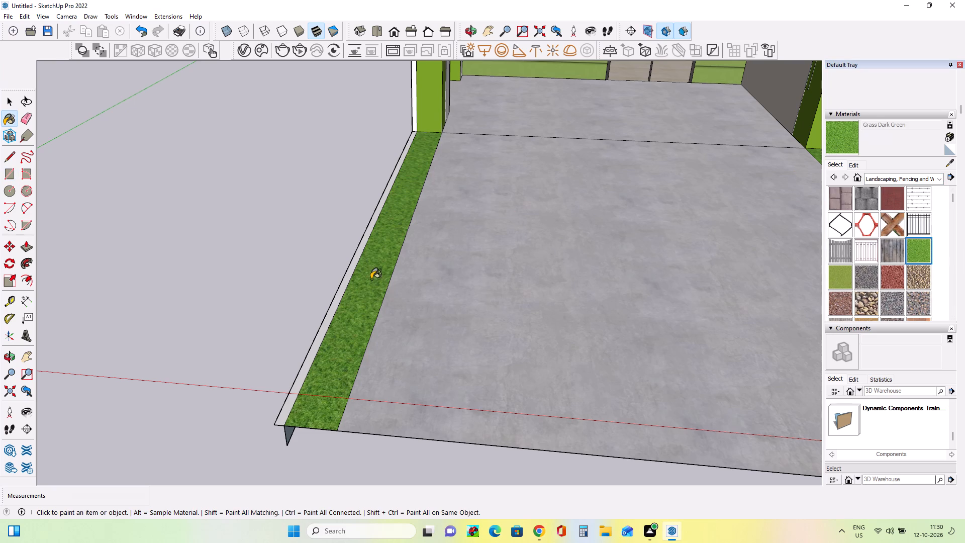
pyautogui.scroll(2, 317, 315)
pyautogui.click(326, 324)
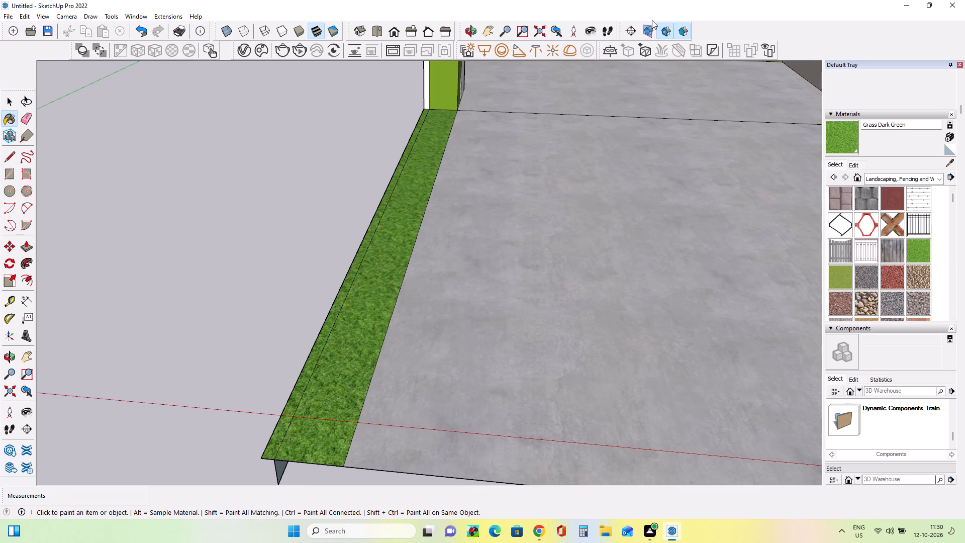
# Paint the white sliver on the front of the gate pillar beside the grass strip with the in-model green Material6.
pyautogui.scroll(1, 626, 20)
pyautogui.click(938, 176)
pyautogui.scroll(8, 888, 216)
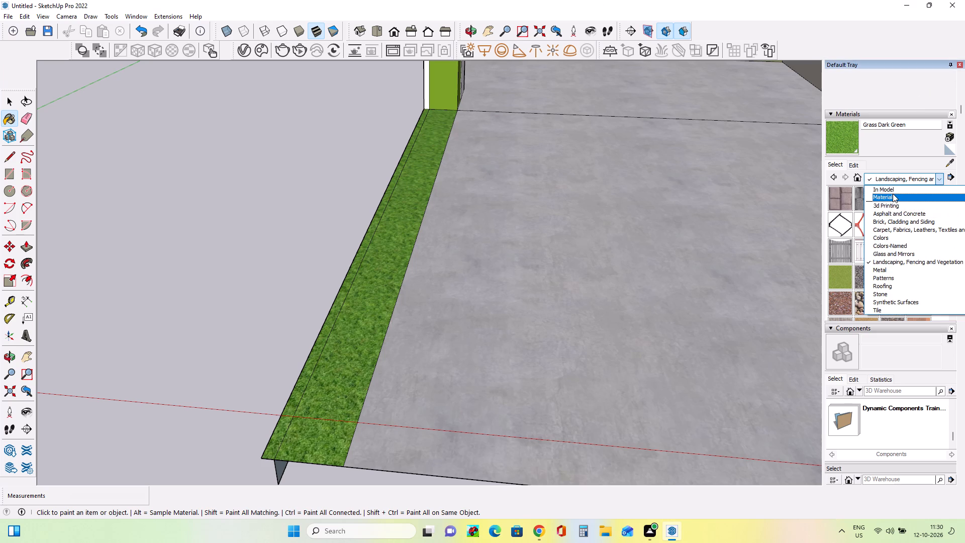
pyautogui.click(894, 185)
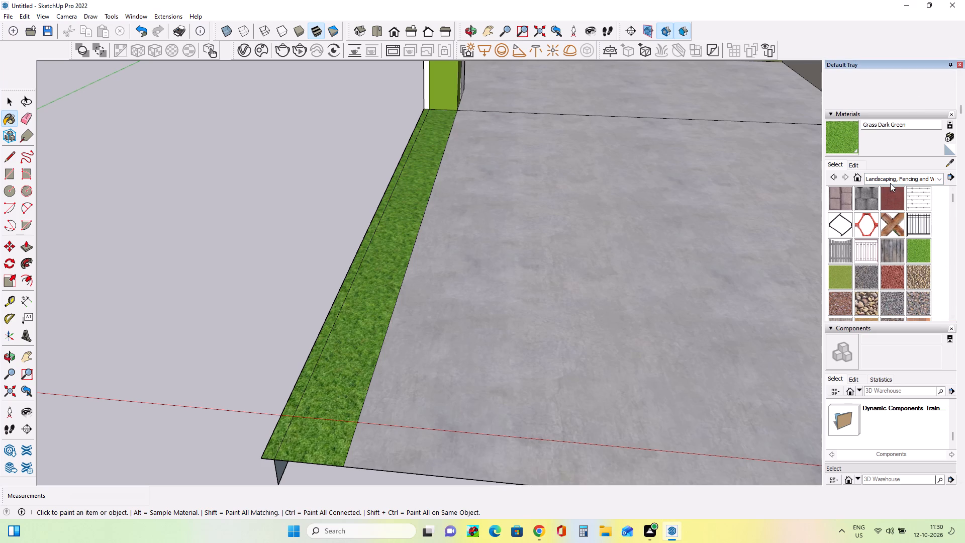
pyautogui.click(891, 178)
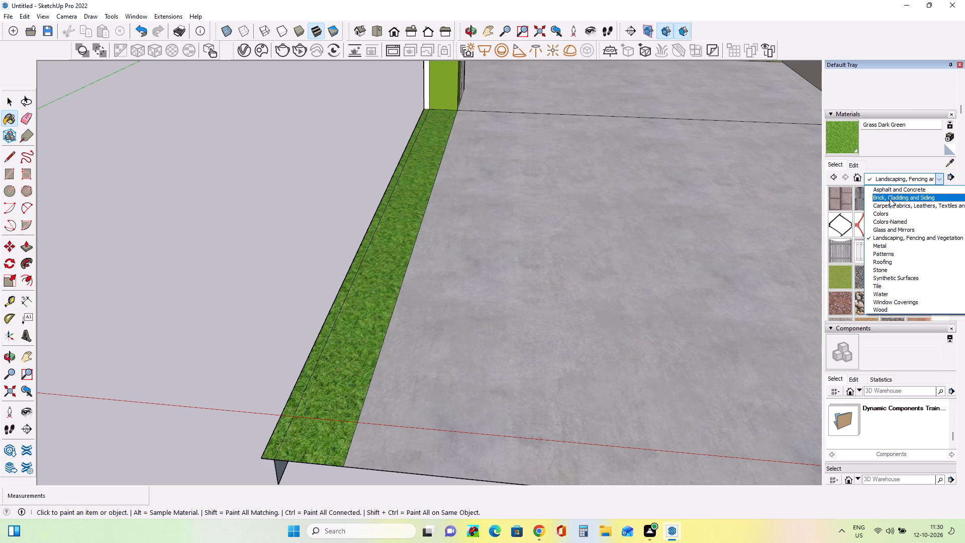
pyautogui.scroll(8, 895, 215)
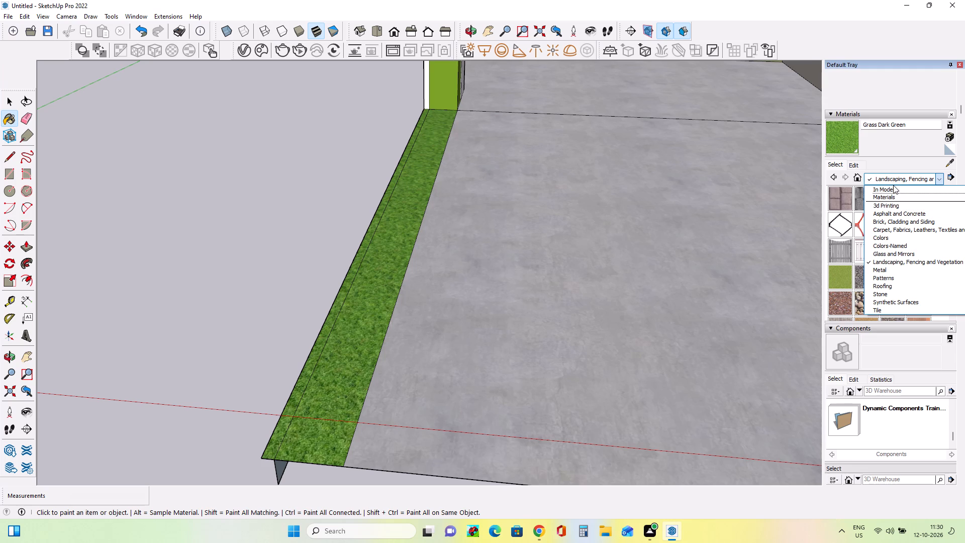
pyautogui.click(893, 185)
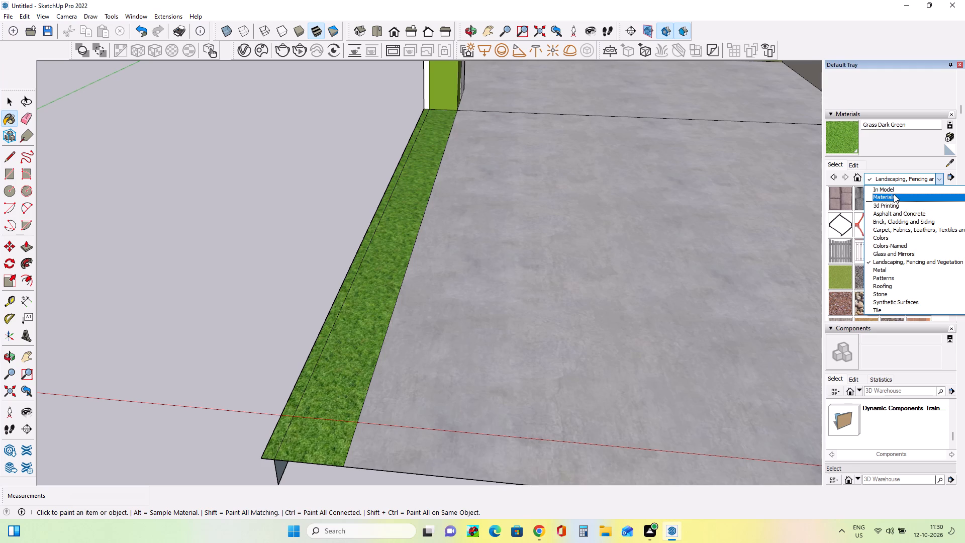
pyautogui.click(894, 190)
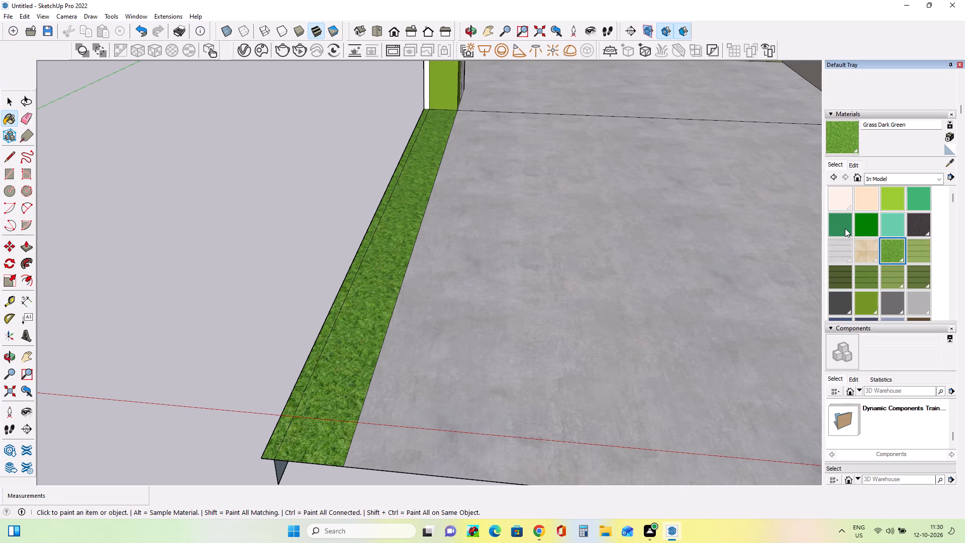
pyautogui.click(865, 306)
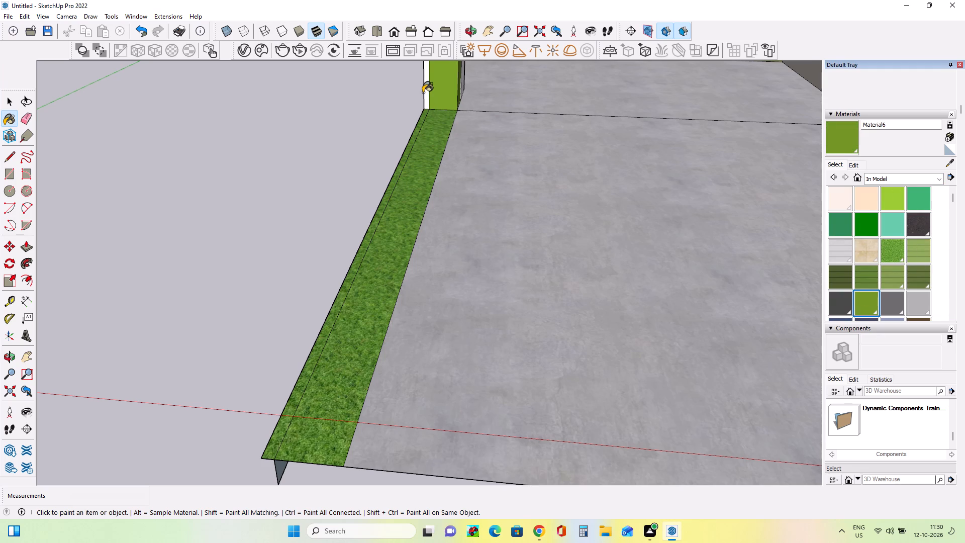
pyautogui.click(426, 92)
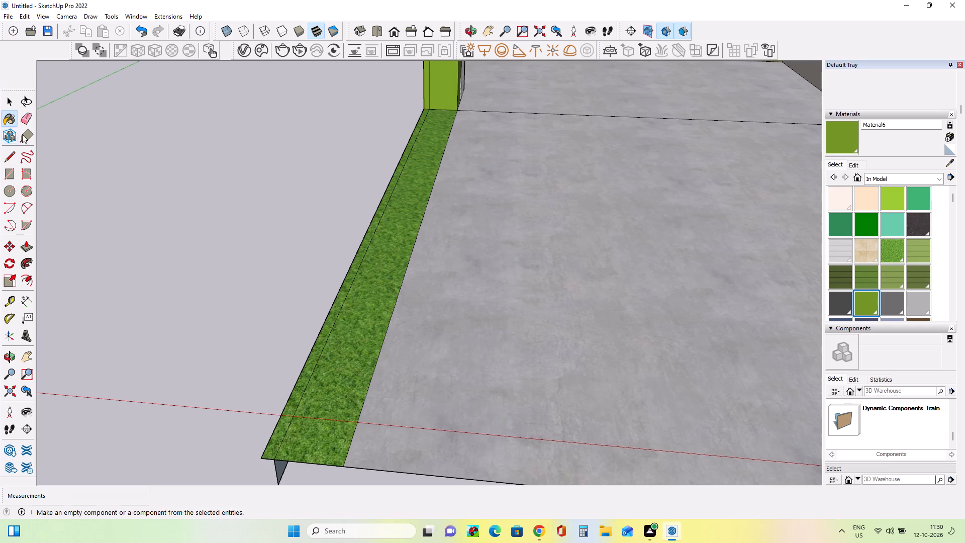
# Erase the dividing lines on the gate pillar's front face and along the narrow grass strip.
pyautogui.click(30, 116)
pyautogui.scroll(8, 427, 71)
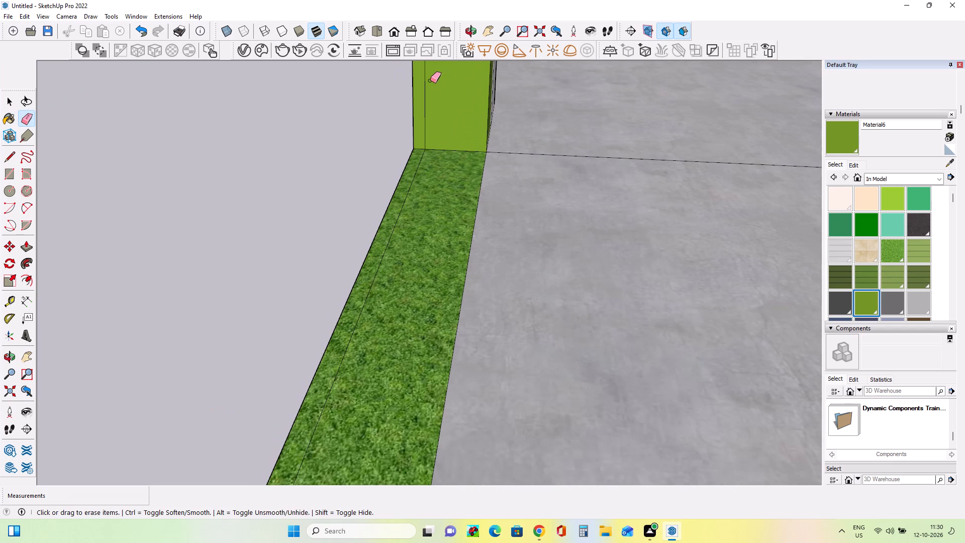
pyautogui.click(424, 82)
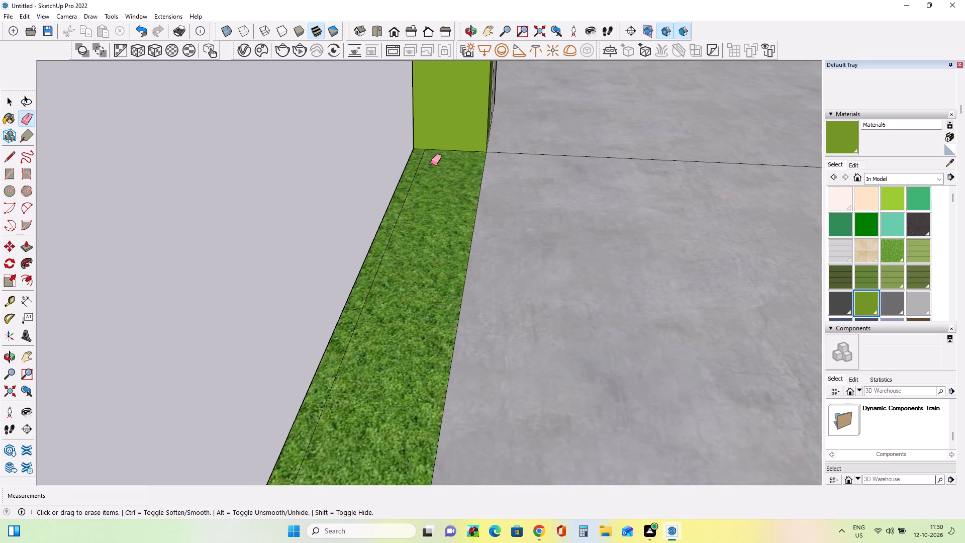
pyautogui.click(418, 165)
pyautogui.scroll(-5, 418, 165)
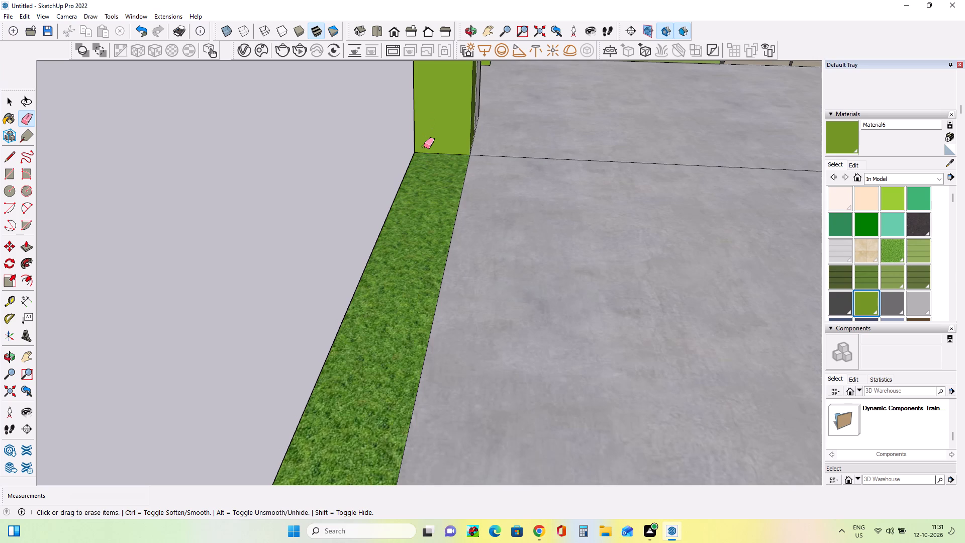
# Examine the driveway, gate pillars and grass areas, and compare them with the gate area in the reference image.
pyautogui.scroll(-14, 458, 248)
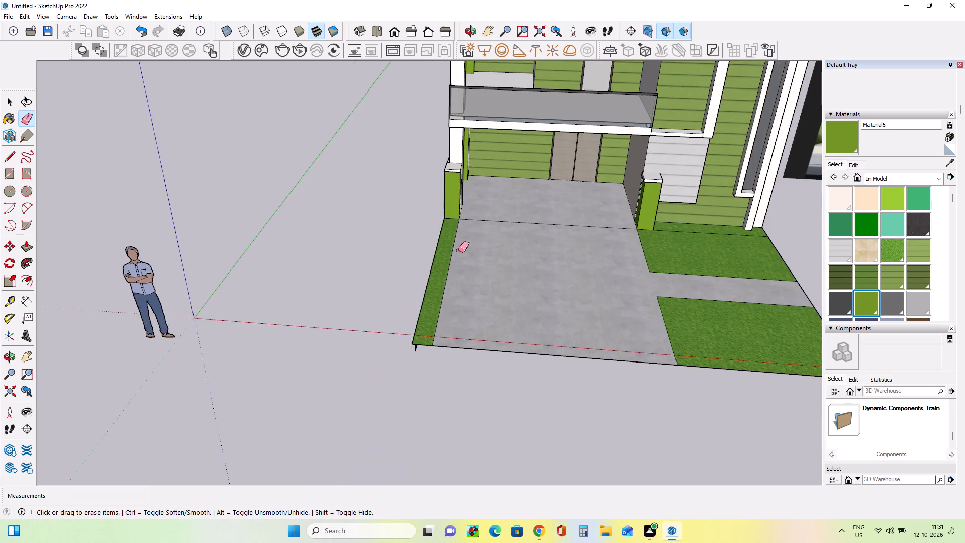
pyautogui.scroll(-6, 458, 250)
pyautogui.scroll(3, 590, 203)
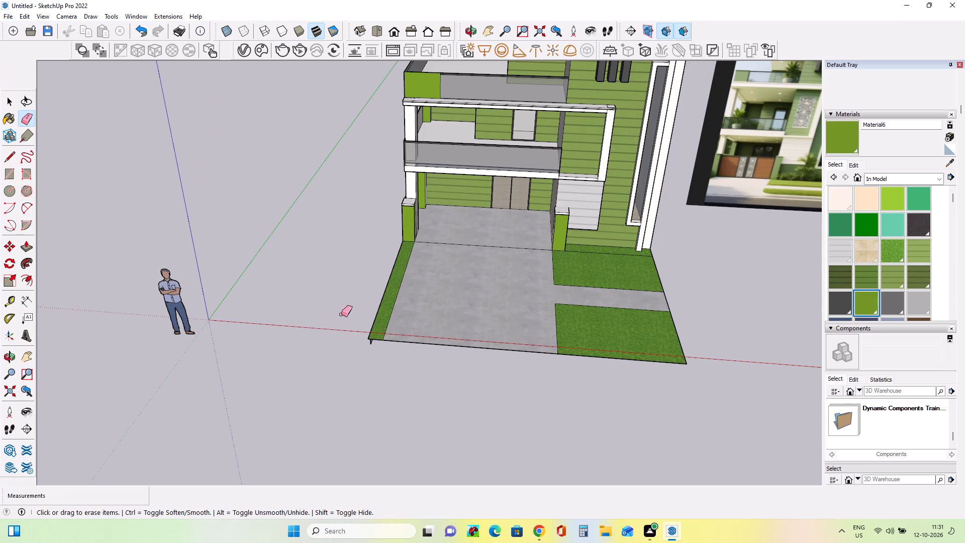
pyautogui.scroll(4, 453, 184)
pyautogui.scroll(1, 387, 222)
pyautogui.moveTo(382, 252); pyautogui.dragTo(384, 259, button='middle')
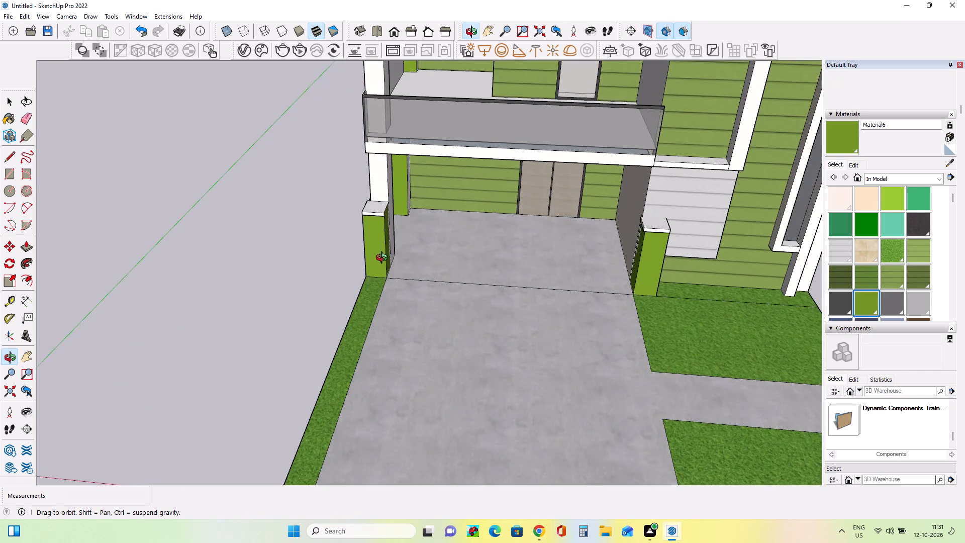
pyautogui.moveTo(384, 259); pyautogui.dragTo(387, 268, button='middle')
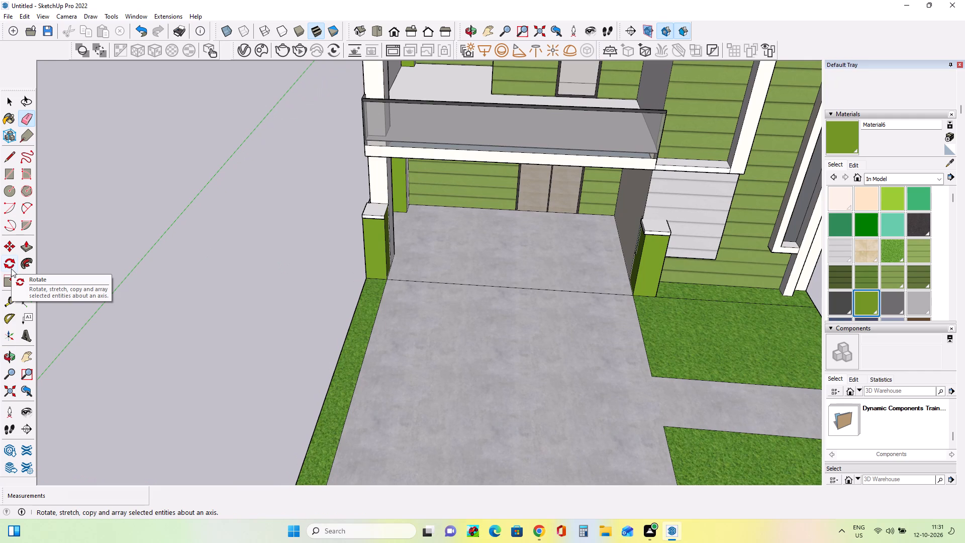
pyautogui.scroll(-5, 366, 276)
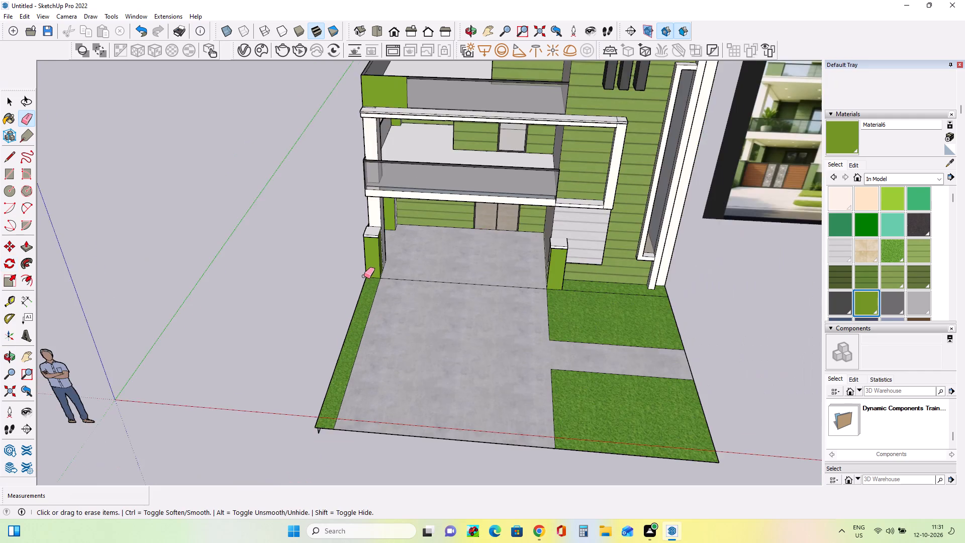
pyautogui.scroll(-8, 364, 276)
pyautogui.scroll(20, 593, 208)
pyautogui.scroll(1, 593, 208)
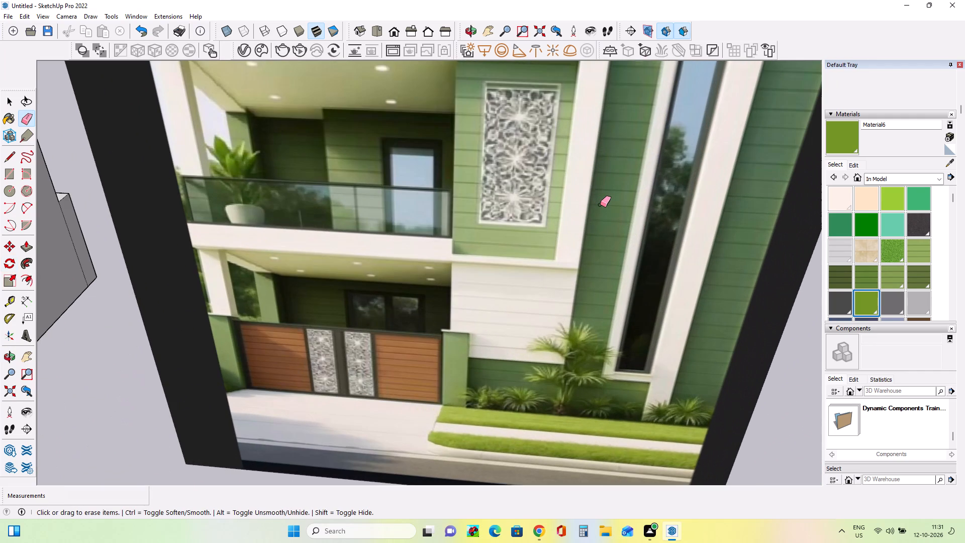
pyautogui.moveTo(601, 208); pyautogui.dragTo(625, 174, button='middle')
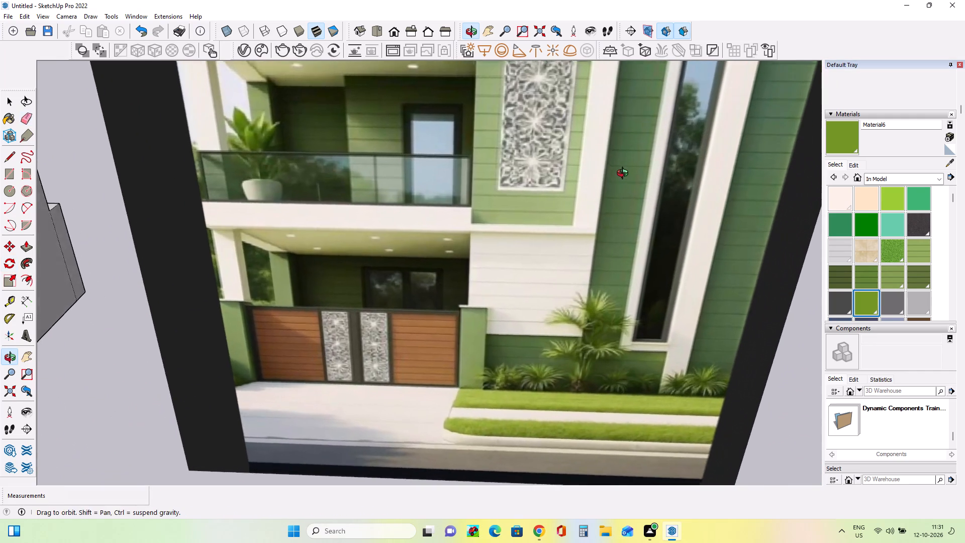
pyautogui.moveTo(625, 174); pyautogui.dragTo(626, 171, button='middle')
pyautogui.scroll(-19, 626, 171)
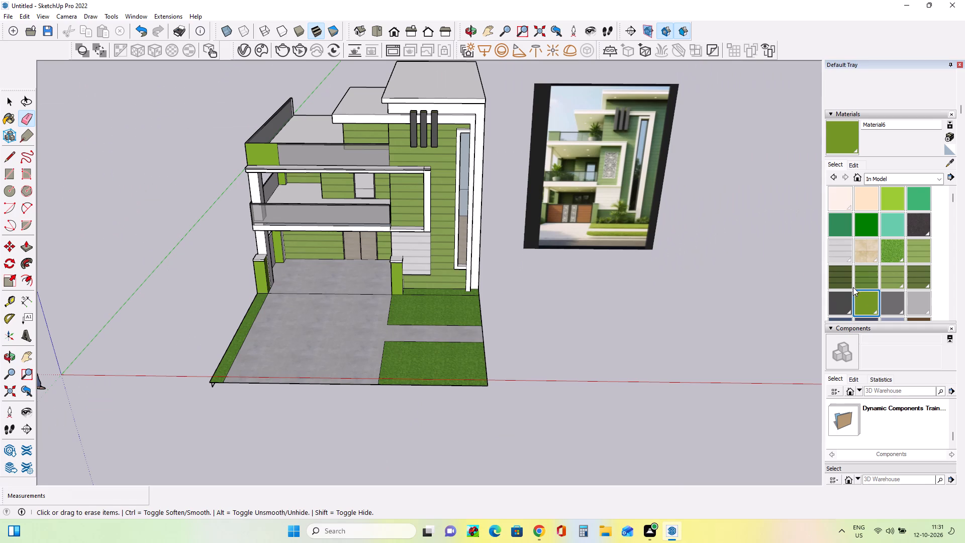
# Paint the top, front and driveway-side faces of the cap on the gate pillar beside the lawn with in-model green Material6.
pyautogui.click(865, 294)
pyautogui.scroll(10, 383, 241)
pyautogui.click(425, 298)
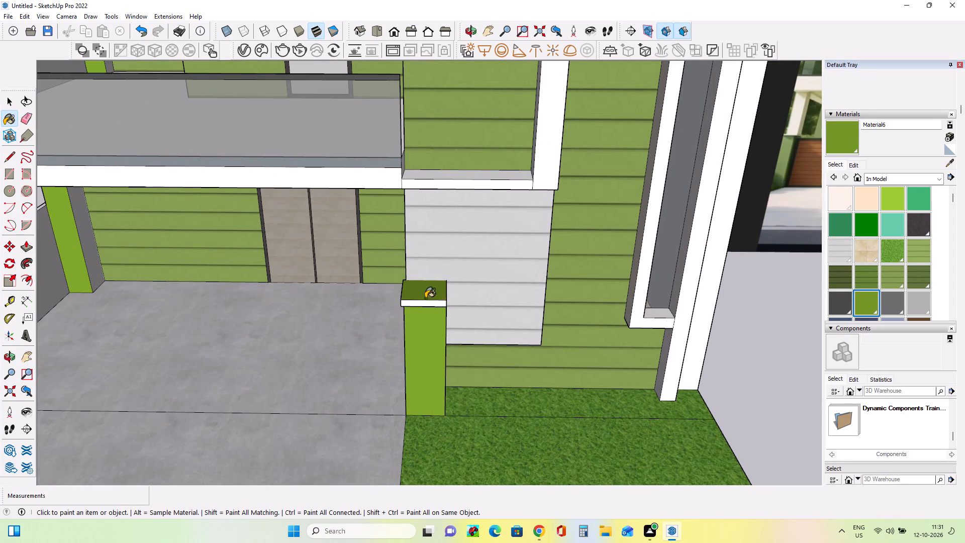
pyautogui.click(437, 305)
pyautogui.moveTo(448, 308); pyautogui.dragTo(491, 231, button='middle')
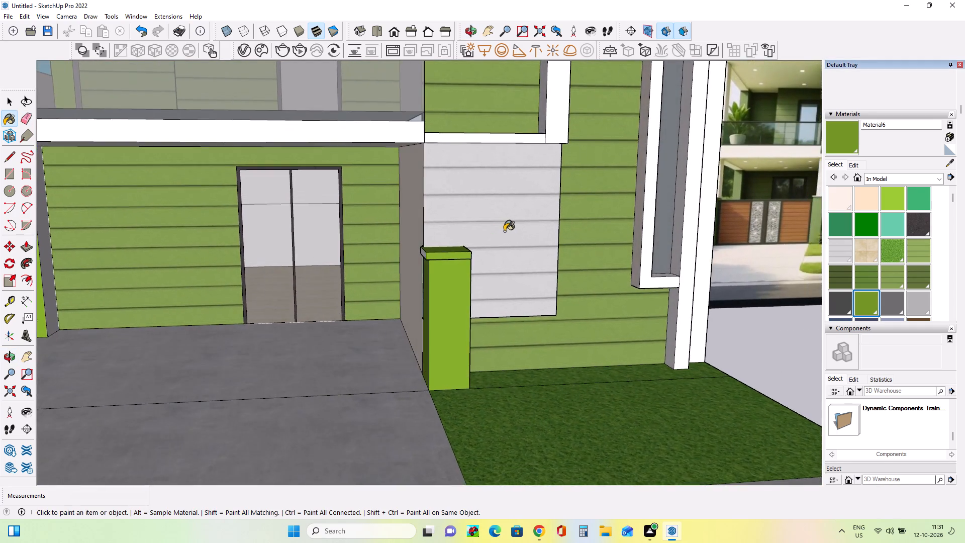
pyautogui.scroll(-9, 505, 232)
pyautogui.scroll(10, 451, 257)
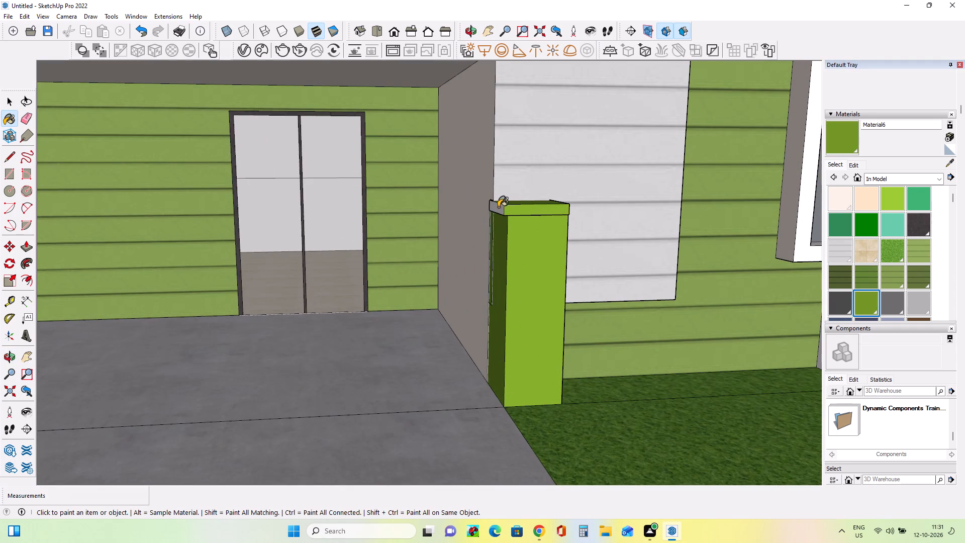
pyautogui.click(498, 207)
# Paint the top, front and side faces of the cap on the gate pillar beside the narrow grass strip with Material6.
pyautogui.scroll(-10, 571, 241)
pyautogui.moveTo(212, 247); pyautogui.dragTo(239, 314, button='middle')
pyautogui.scroll(-1, 240, 314)
pyautogui.scroll(10, 272, 276)
pyautogui.click(273, 276)
pyautogui.click(280, 283)
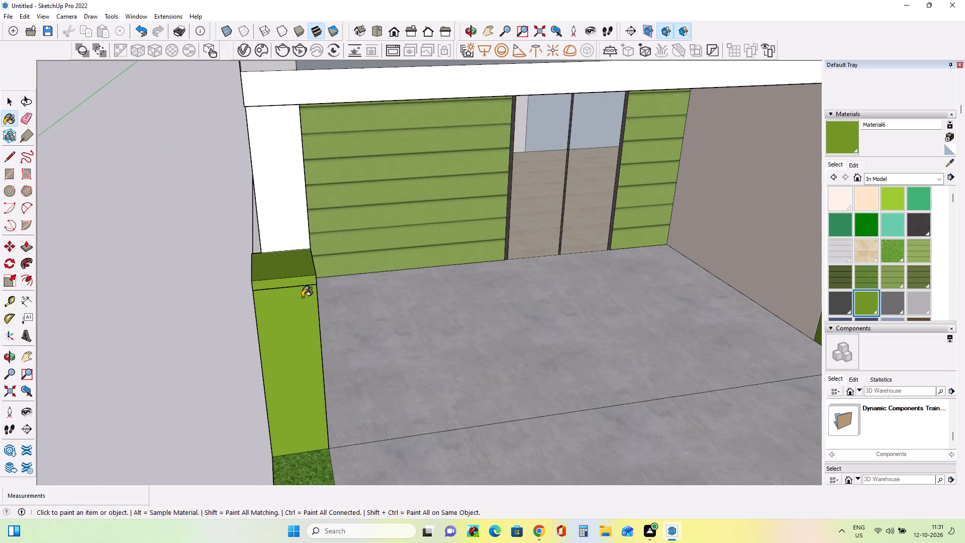
pyautogui.moveTo(303, 298); pyautogui.dragTo(141, 278, button='middle')
pyautogui.moveTo(238, 269); pyautogui.dragTo(379, 223, button='middle')
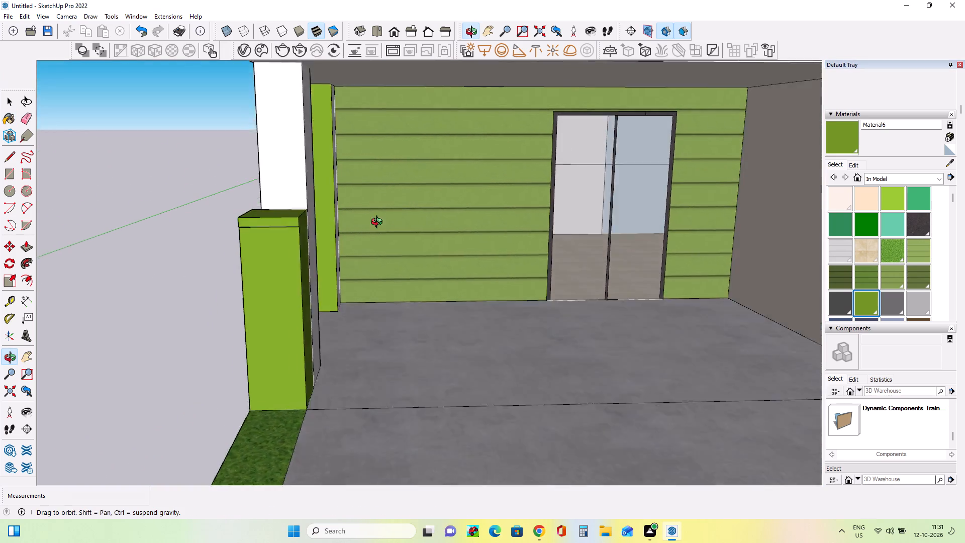
pyautogui.moveTo(379, 223); pyautogui.dragTo(482, 212, button='middle')
pyautogui.click(346, 208)
# Review the whole front of the house, including balconies and gate pillars, against the reference image.
pyautogui.scroll(-5, 322, 249)
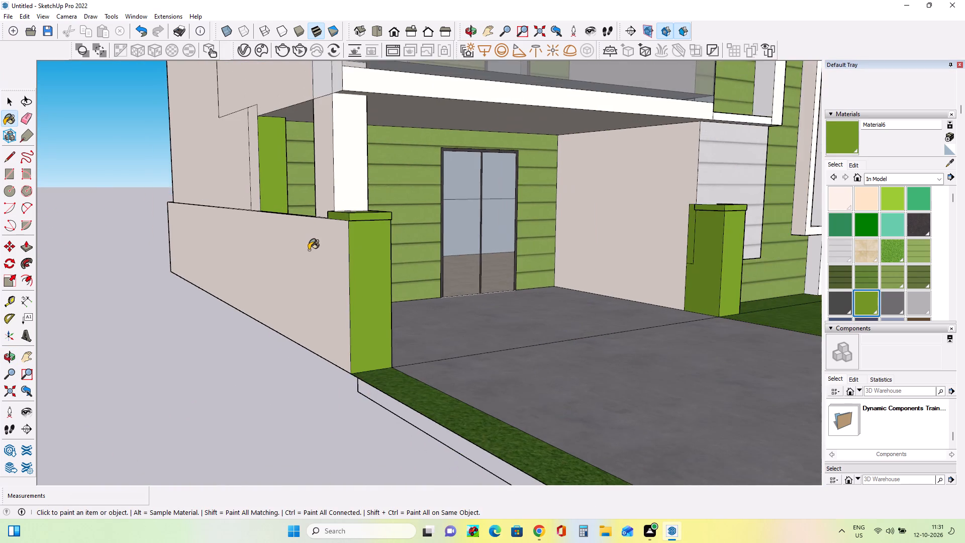
pyautogui.scroll(-9, 308, 250)
pyautogui.moveTo(443, 257); pyautogui.dragTo(300, 299, button='middle')
pyautogui.scroll(-4, 300, 299)
pyautogui.middleClick(300, 299)
pyautogui.scroll(-2, 492, 250)
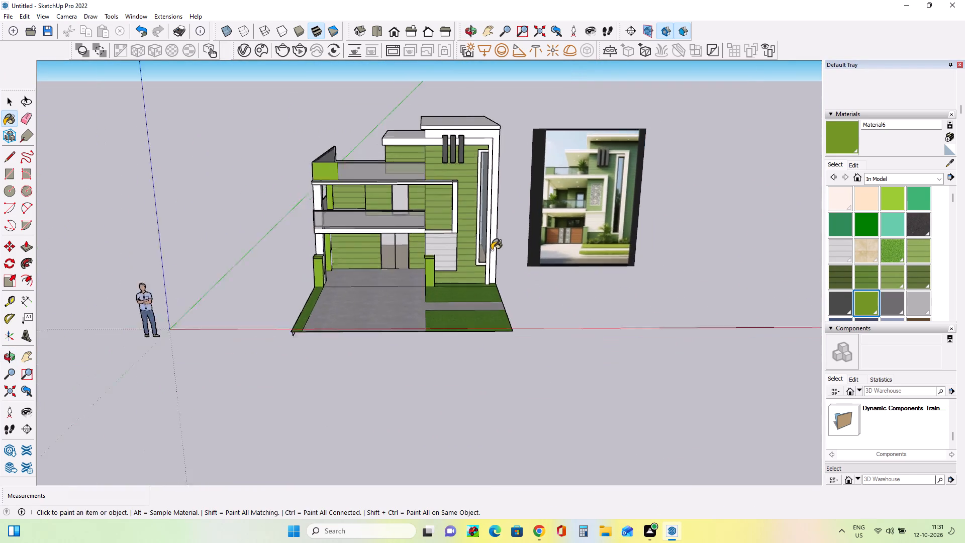
pyautogui.scroll(-3, 492, 250)
pyautogui.scroll(9, 483, 165)
pyautogui.moveTo(408, 273); pyautogui.dragTo(416, 231, button='middle')
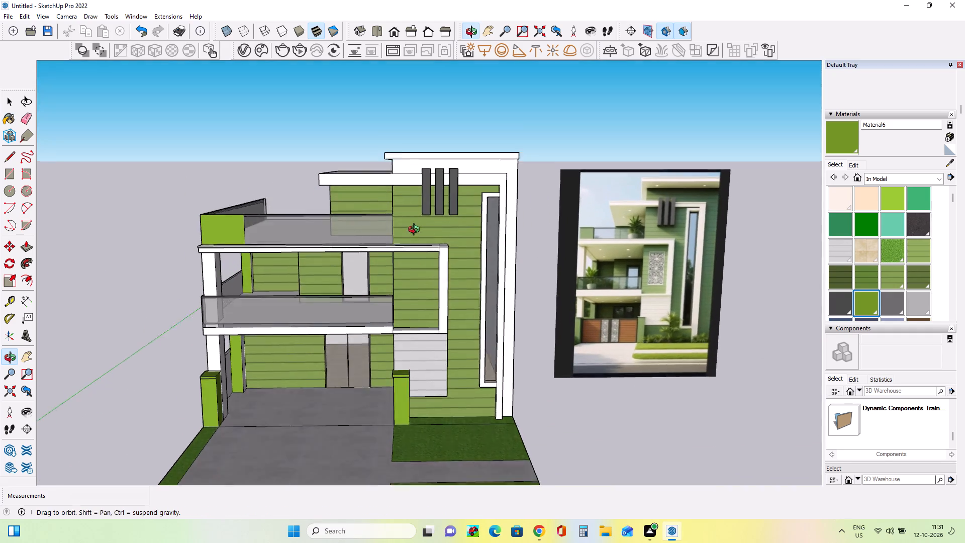
pyautogui.moveTo(416, 231); pyautogui.dragTo(417, 227, button='middle')
pyautogui.scroll(1, 417, 227)
pyautogui.scroll(-2, 414, 247)
pyautogui.moveTo(410, 342); pyautogui.dragTo(410, 331, button='middle')
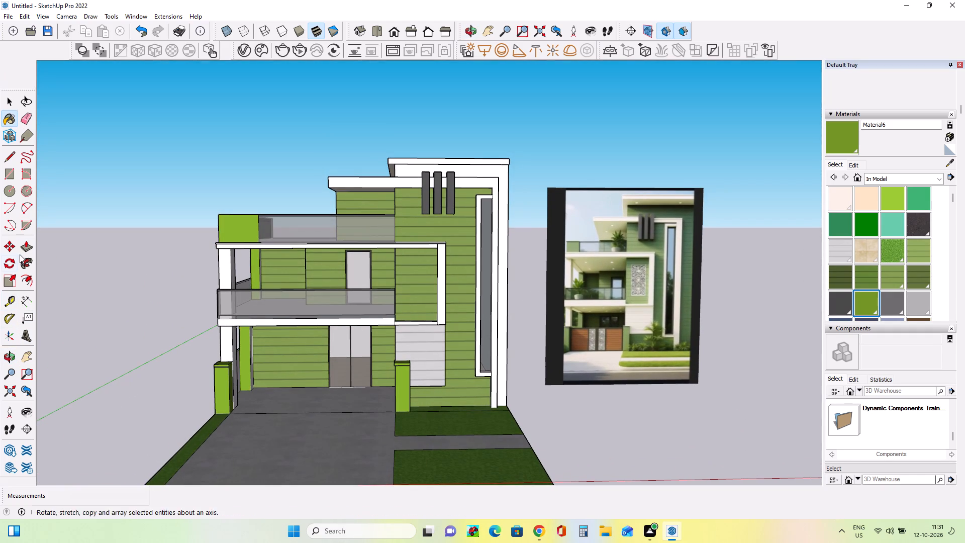
pyautogui.click(24, 358)
pyautogui.moveTo(251, 316); pyautogui.dragTo(237, 258)
pyautogui.moveTo(393, 313); pyautogui.dragTo(392, 358, button='middle')
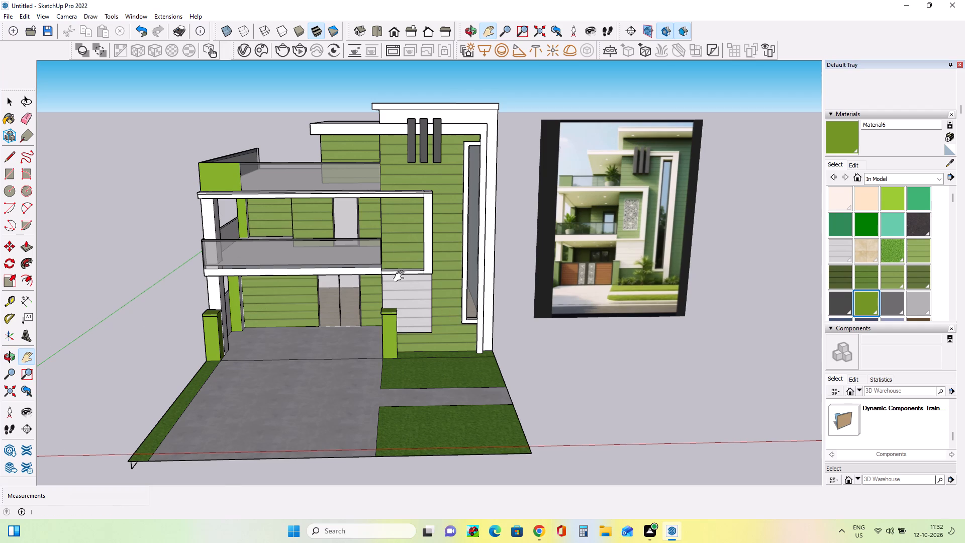
# Switch to Chrome, reach Google in a new tab, search for 3d warehouse and open the 3D Warehouse site.
pyautogui.click(537, 535)
pyautogui.click(584, 476)
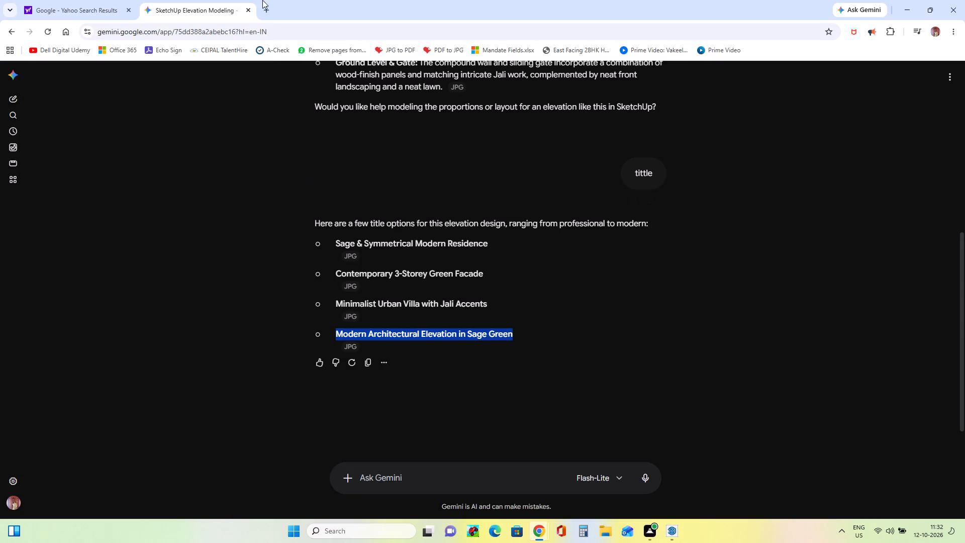
pyautogui.click(264, 8)
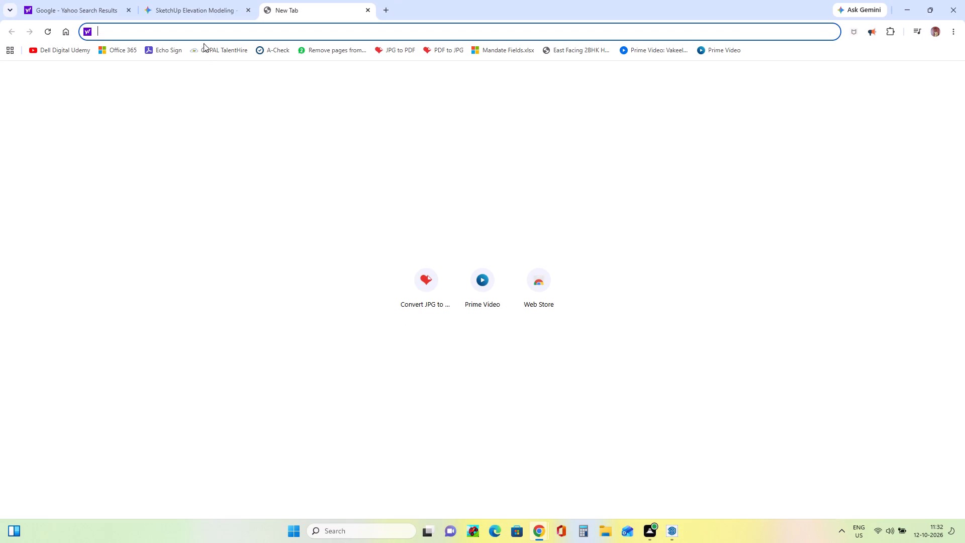
pyautogui.click(206, 30)
pyautogui.write('goo')
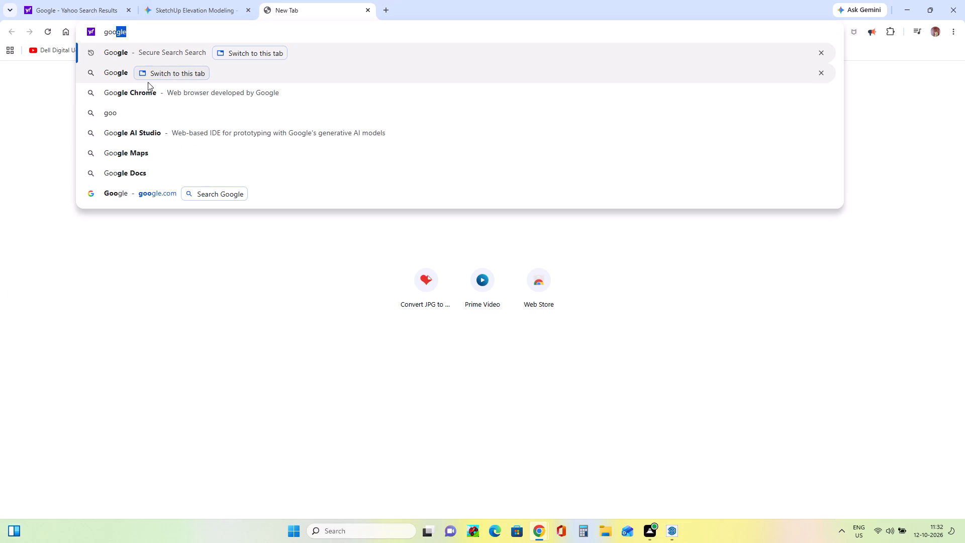
pyautogui.click(112, 70)
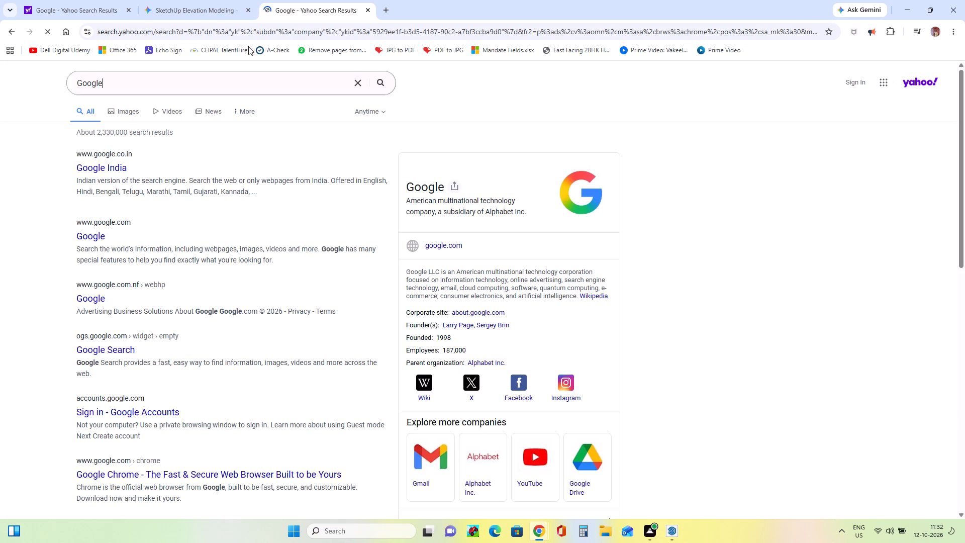
pyautogui.click(93, 240)
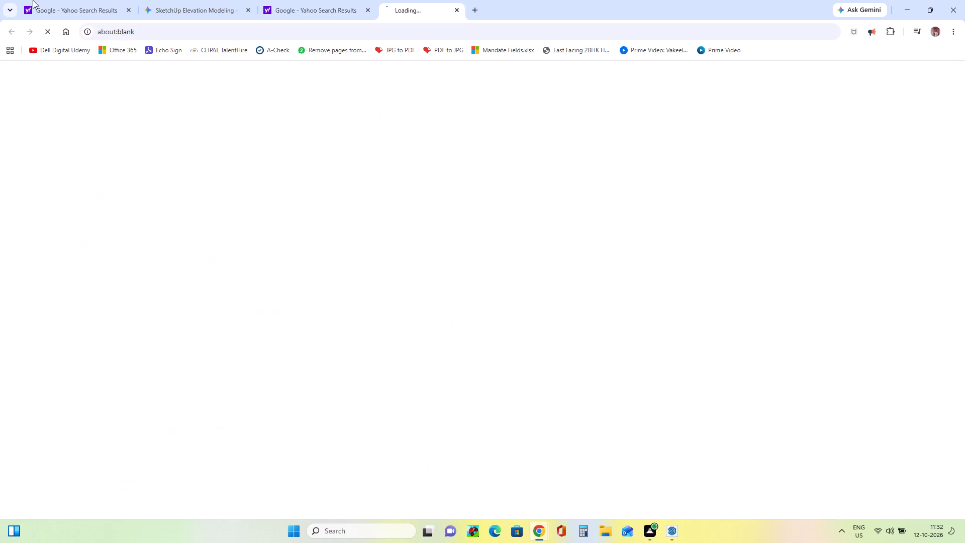
pyautogui.click(375, 241)
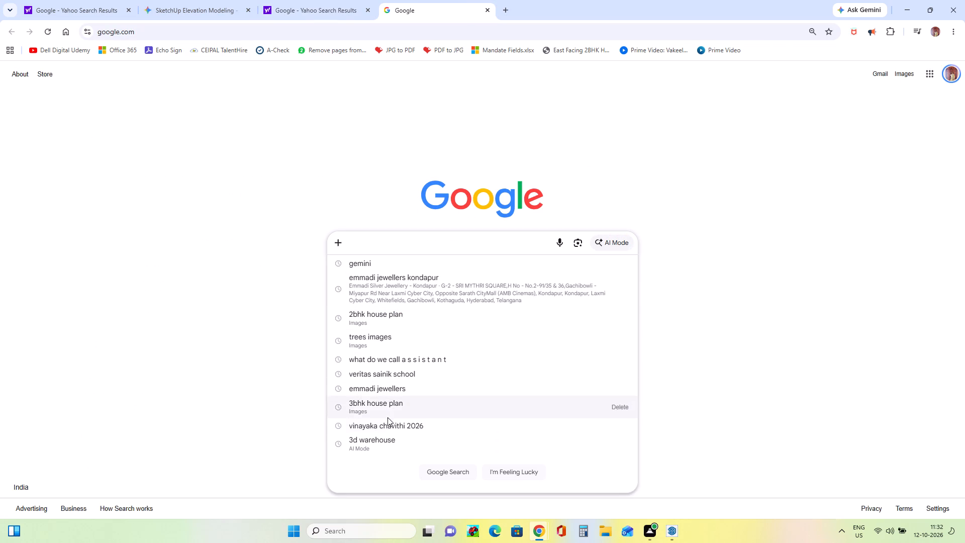
pyautogui.click(388, 438)
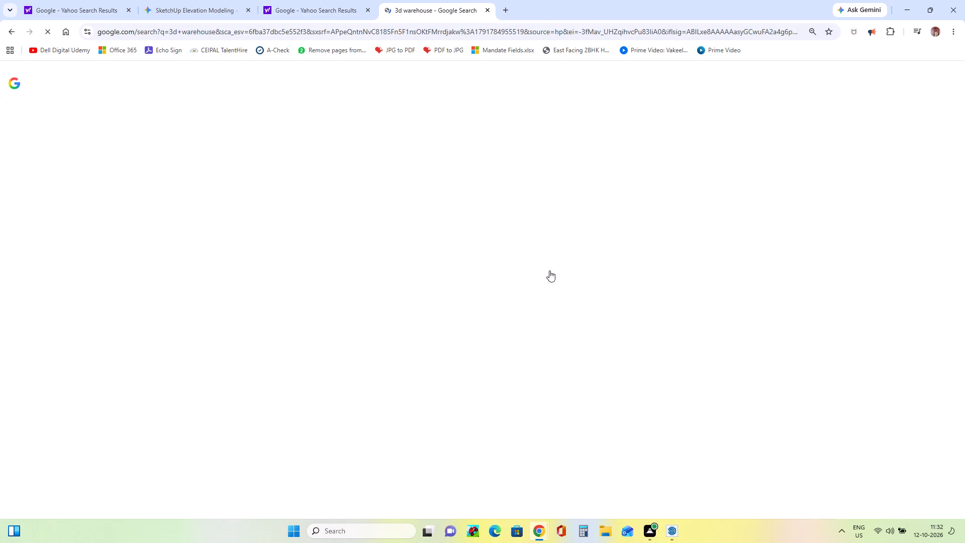
pyautogui.click(255, 189)
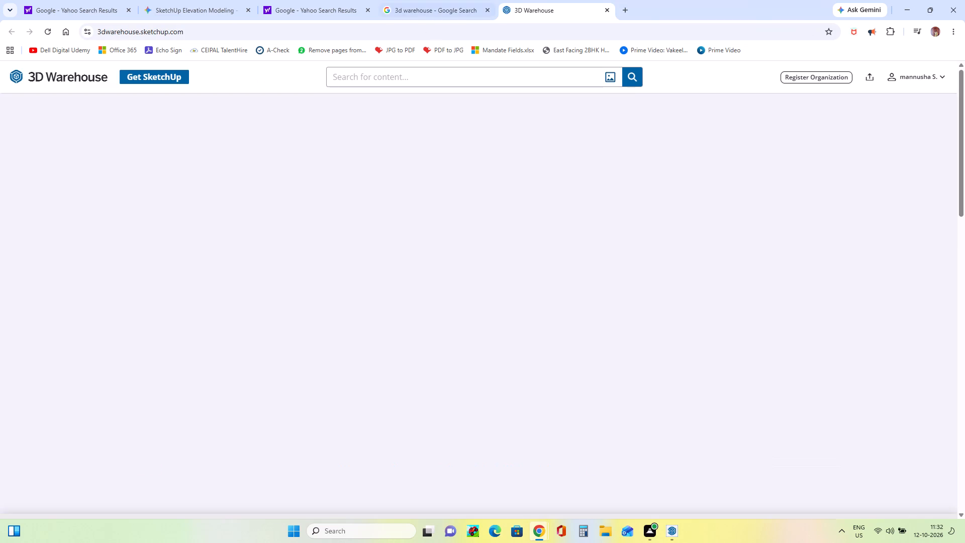
# Search the 3D Warehouse models for gate, correcting the initial query gata.
pyautogui.click(433, 81)
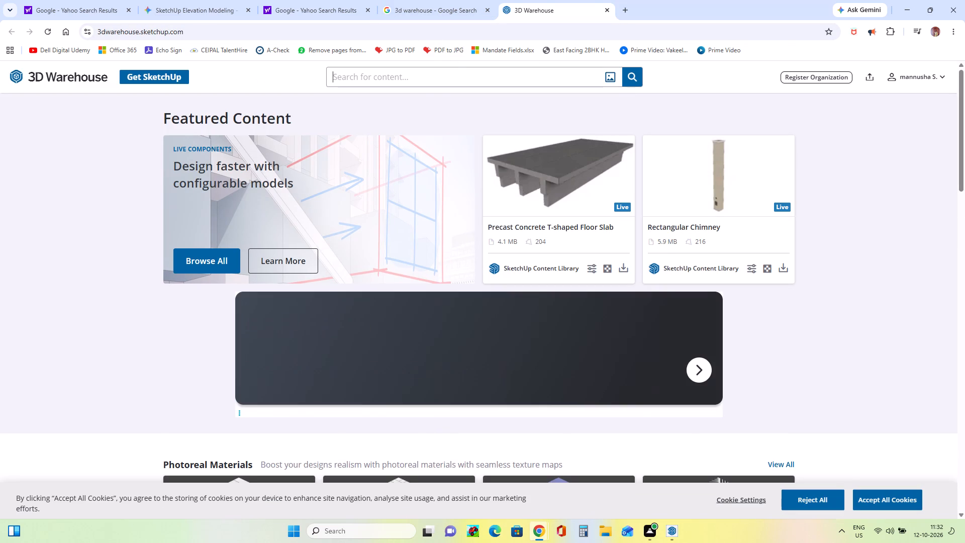
pyautogui.click(431, 71)
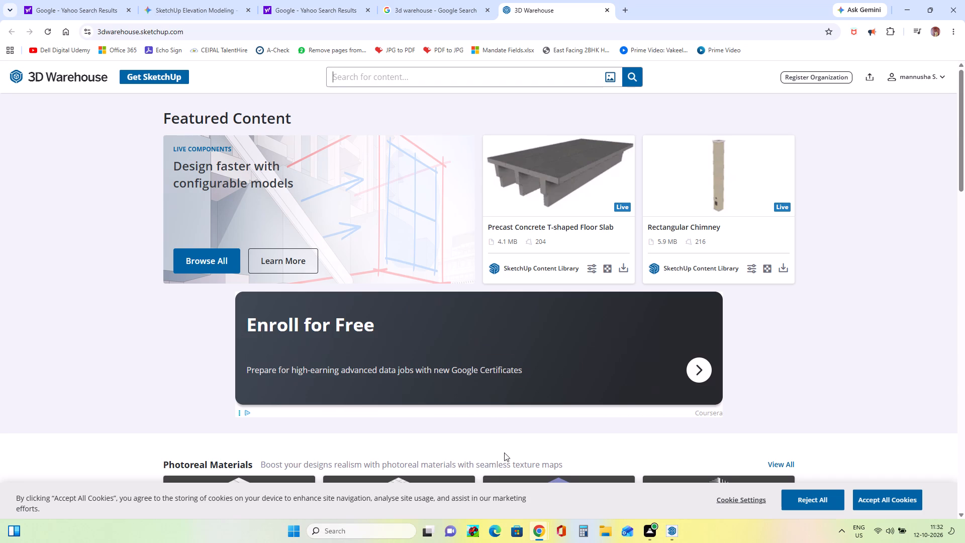
pyautogui.scroll(-8, 407, 329)
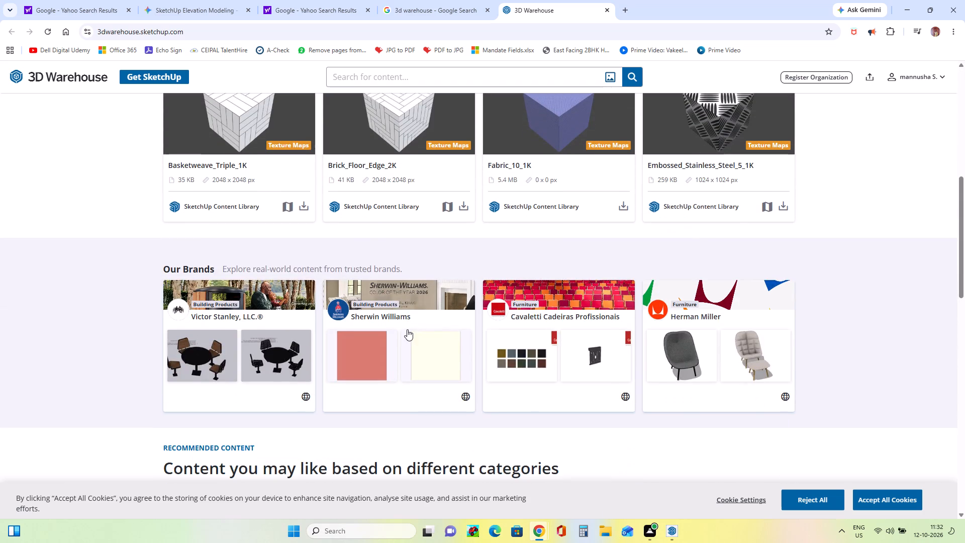
pyautogui.scroll(15, 407, 329)
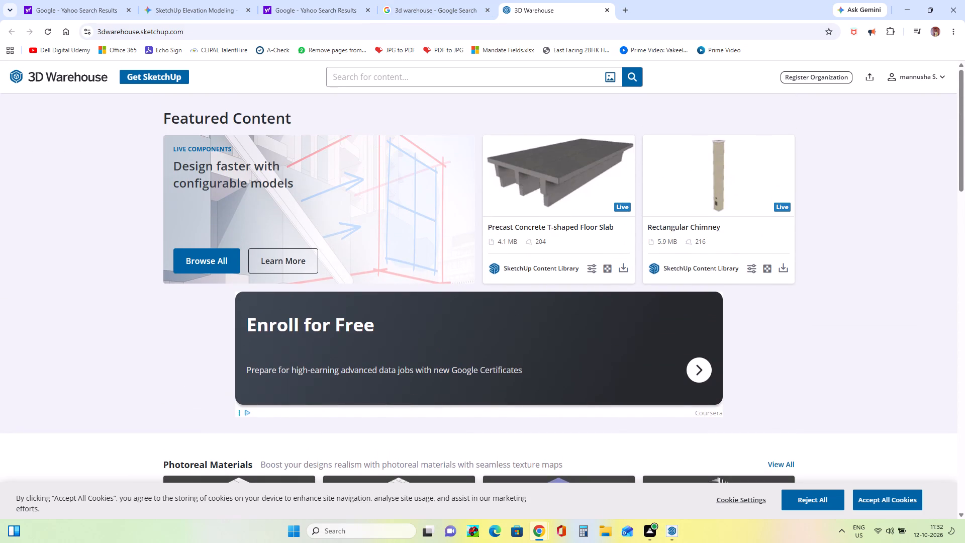
pyautogui.click(396, 80)
pyautogui.write('gata')
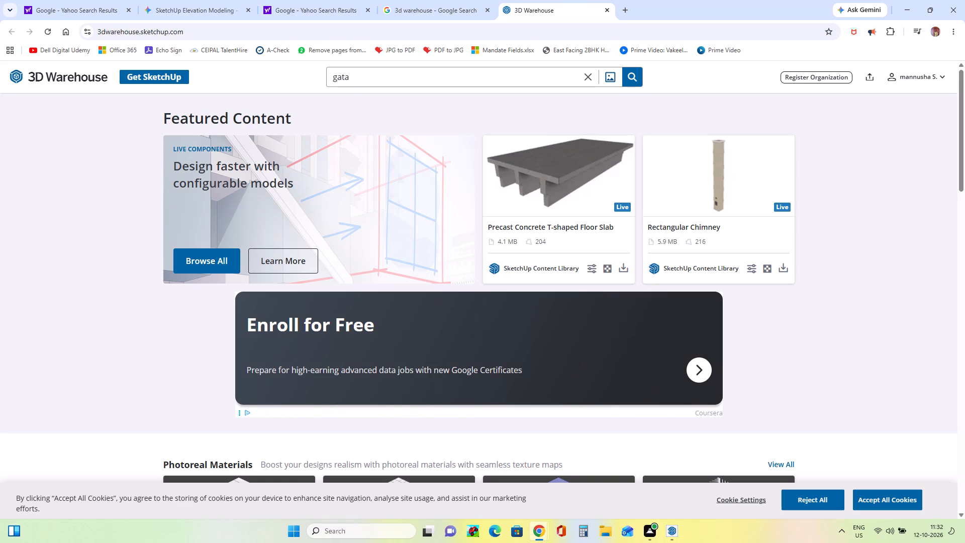
pyautogui.press('Return')
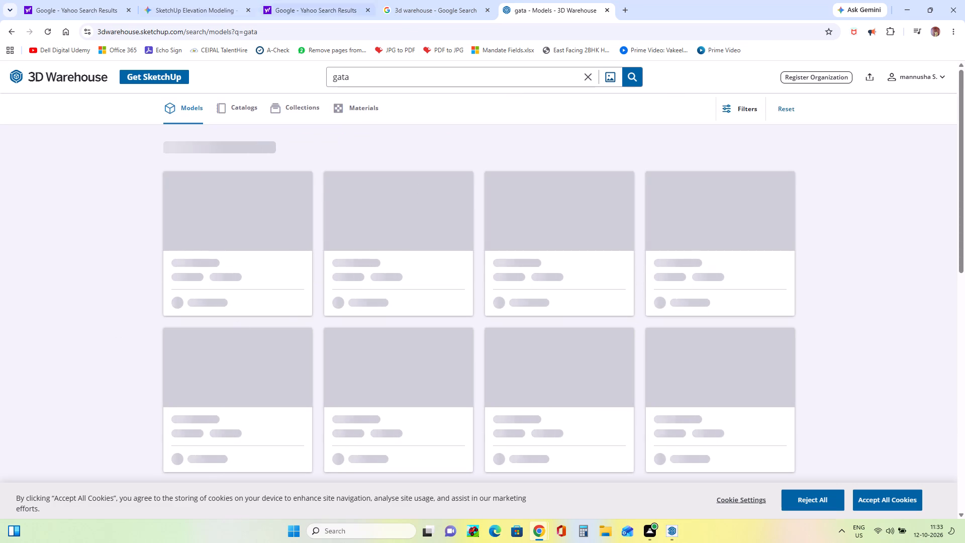
pyautogui.scroll(-2, 445, 262)
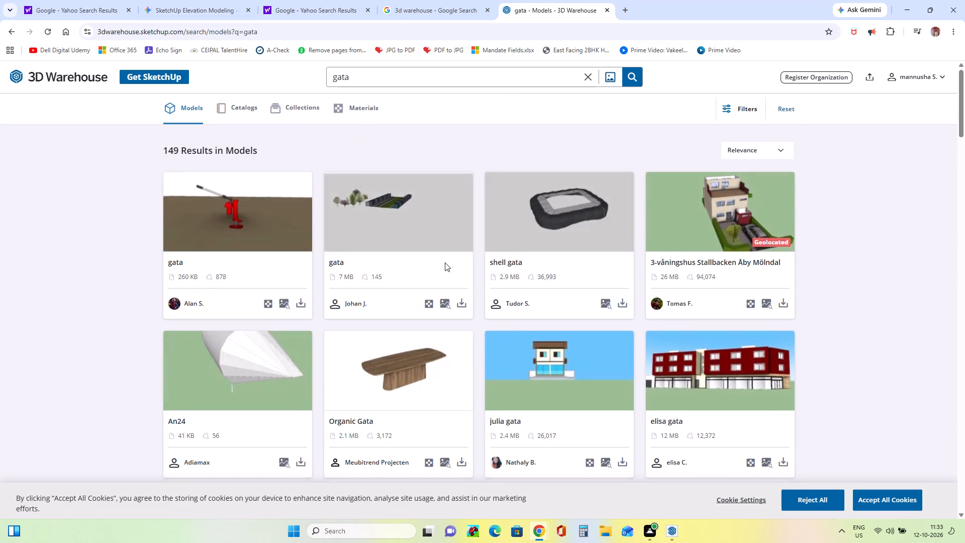
pyautogui.scroll(-6, 445, 262)
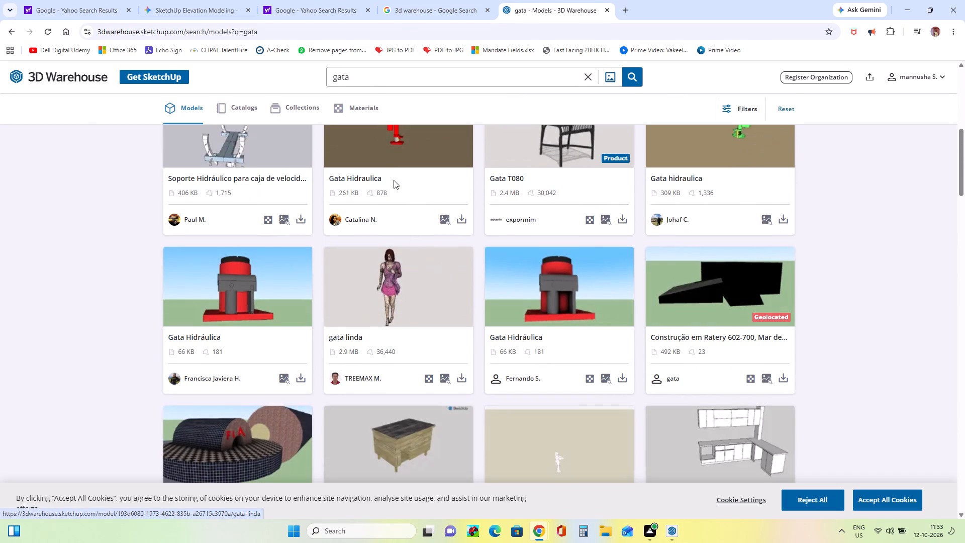
pyautogui.click(371, 75)
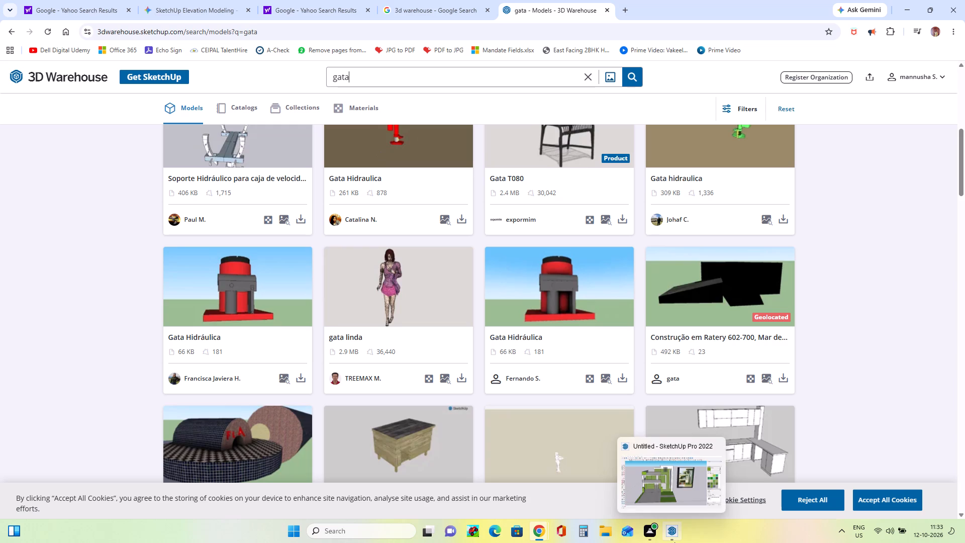
pyautogui.press('BackSpace')
pyautogui.press('e')
pyautogui.press('Return')
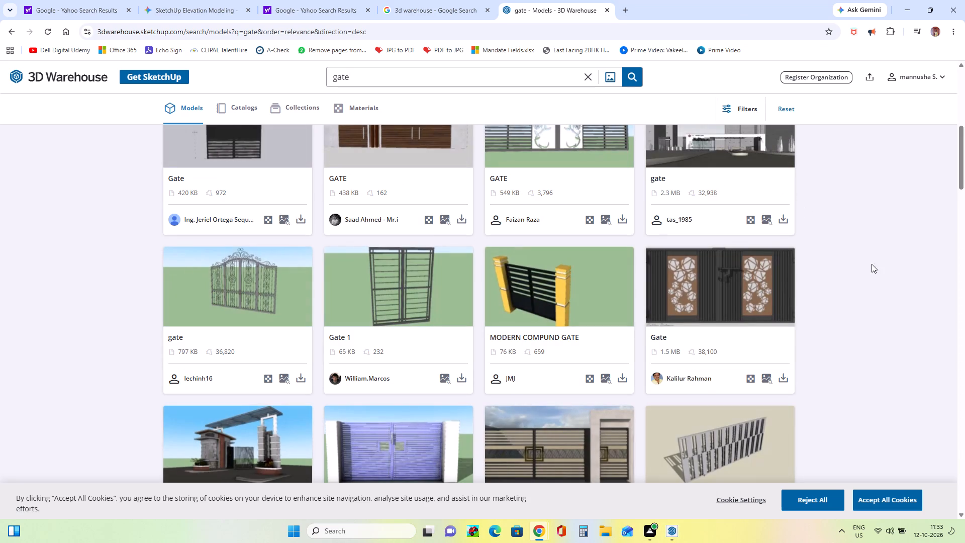
# Look through the first gate search results for a design resembling the reference gate.
pyautogui.scroll(-4, 590, 383)
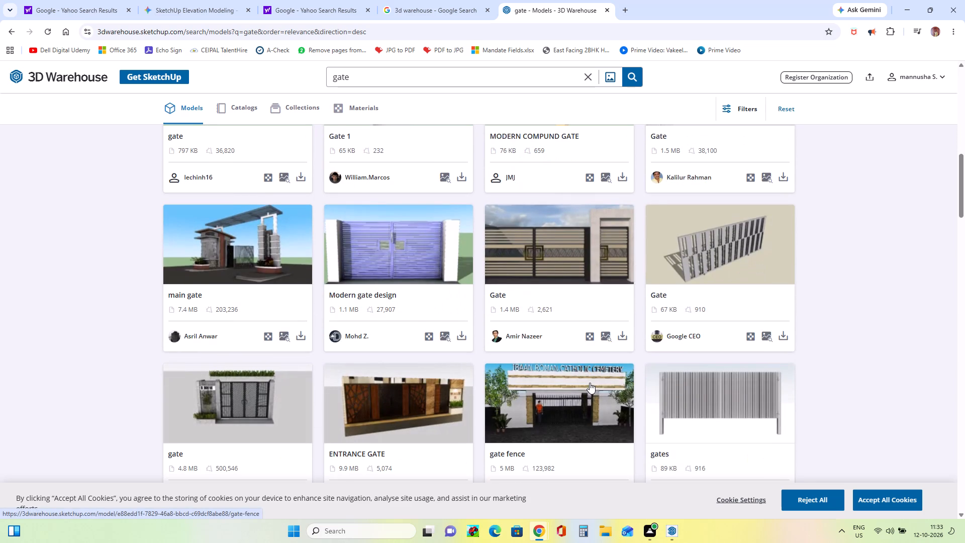
pyautogui.scroll(9, 590, 383)
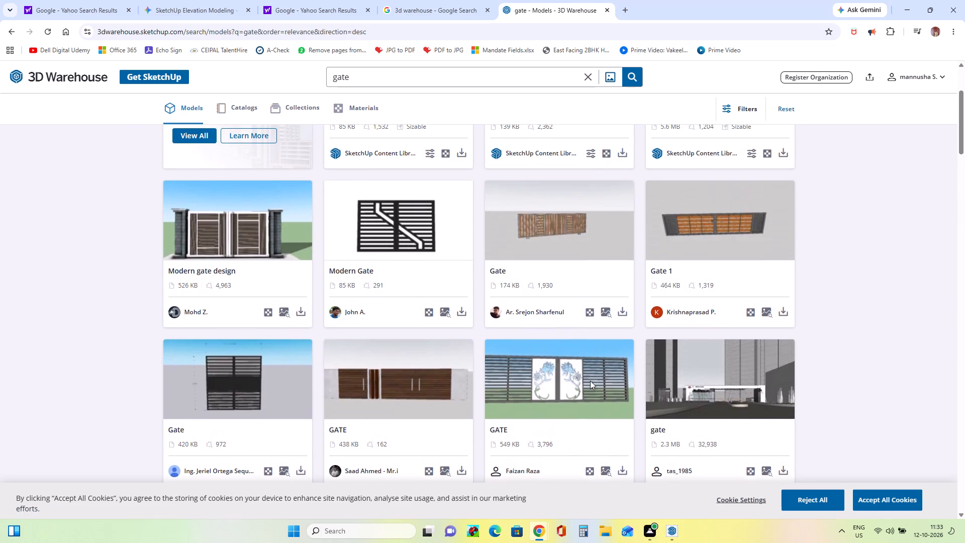
# Switch to SketchUp, examine the gate in the reference image up close, and return to the 3D Warehouse results in Chrome.
pyautogui.click(906, 13)
pyautogui.scroll(2, 613, 293)
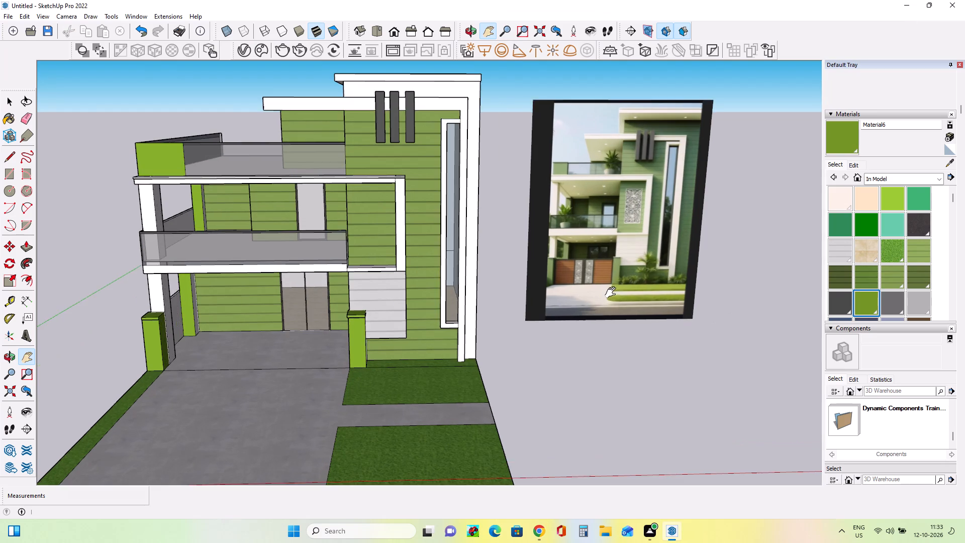
pyautogui.scroll(11, 613, 293)
pyautogui.scroll(-3, 613, 293)
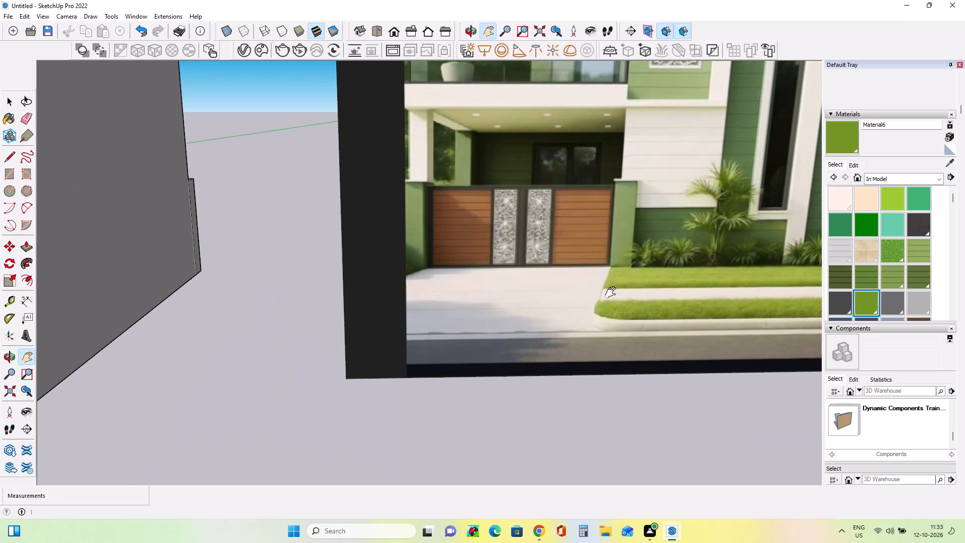
pyautogui.scroll(-13, 613, 293)
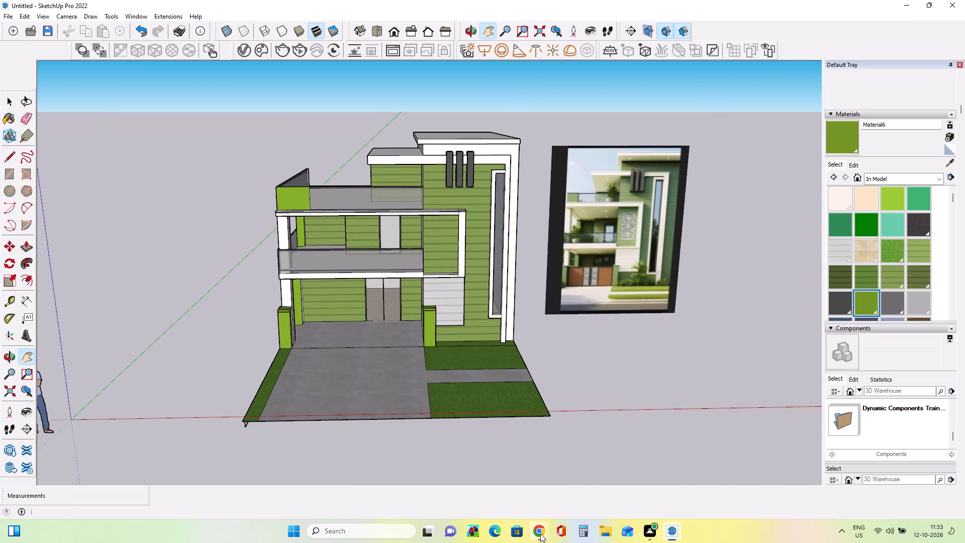
pyautogui.click(540, 533)
pyautogui.click(592, 485)
# Inspect the Gate 1 model with orange wooden slats and dark side panels, and return to the search results.
pyautogui.scroll(2, 732, 186)
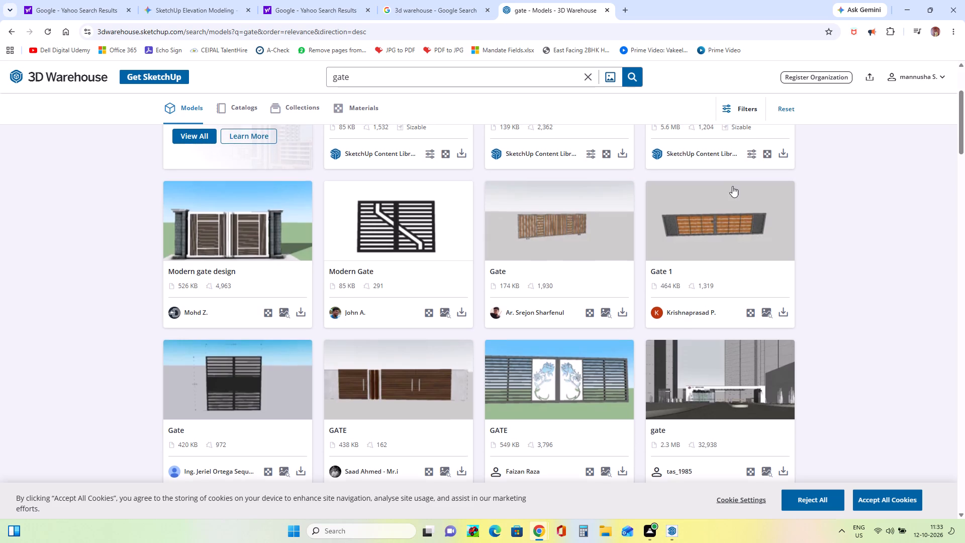
pyautogui.scroll(2, 732, 186)
pyautogui.scroll(-3, 735, 192)
pyautogui.click(739, 241)
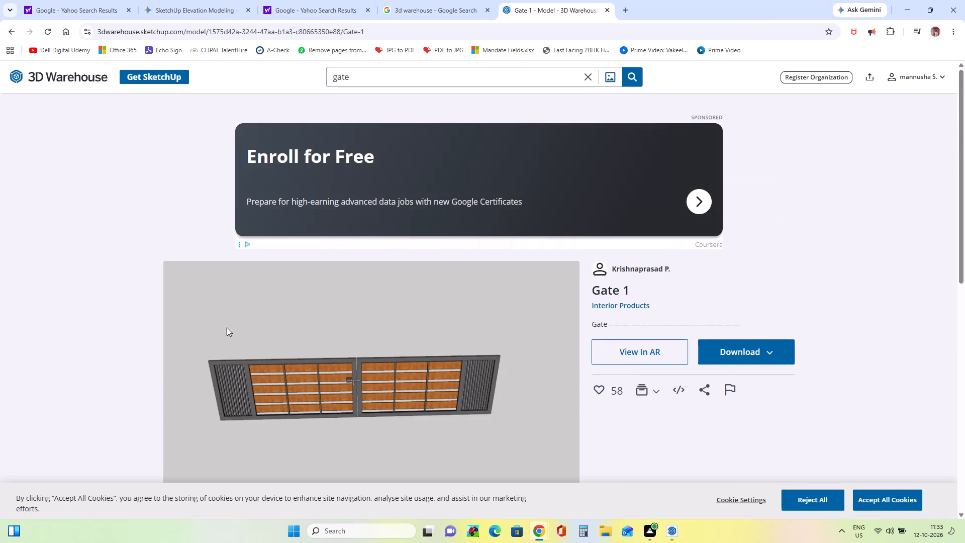
pyautogui.scroll(3, 319, 404)
pyautogui.click(11, 30)
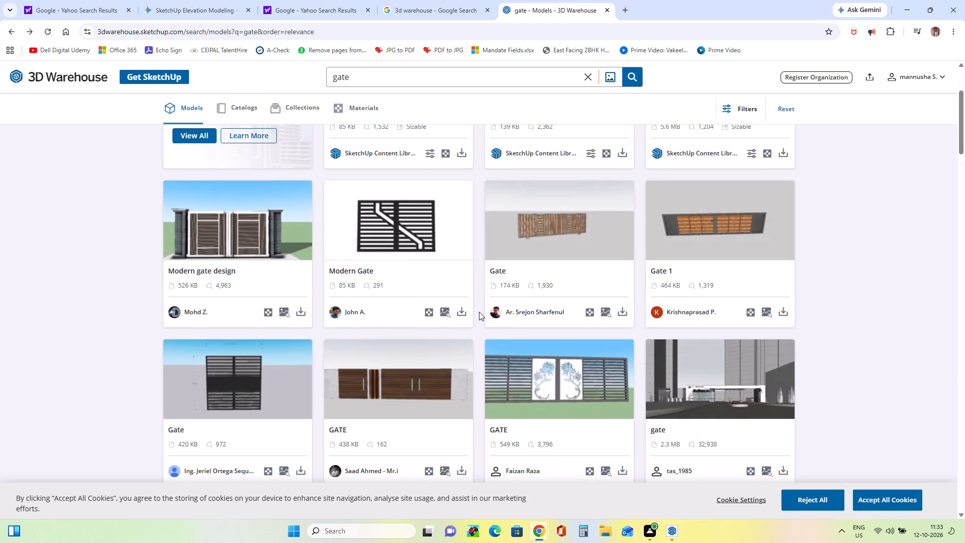
# Browse the whole list of gate results for a double gate with patterned centre panels like the reference.
pyautogui.scroll(-1, 479, 312)
pyautogui.scroll(8, 479, 312)
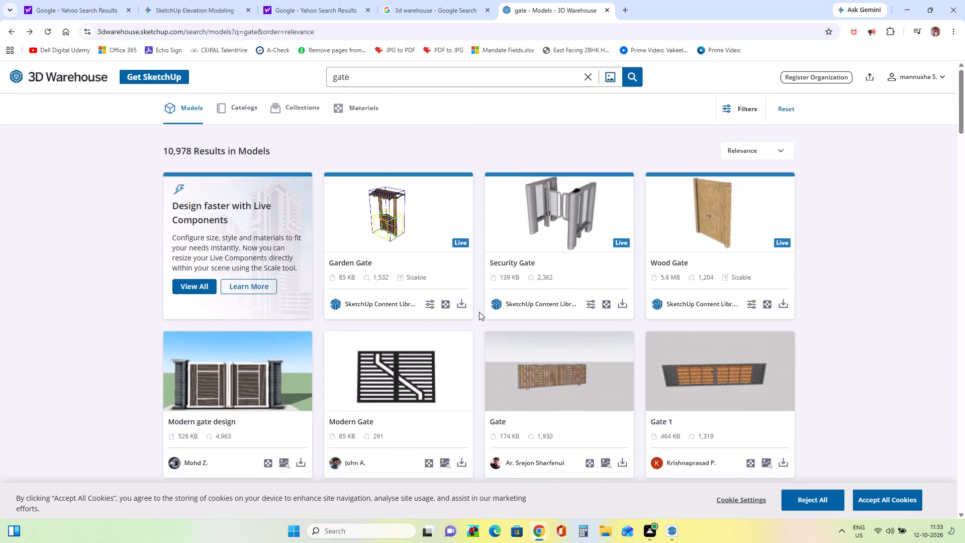
pyautogui.scroll(-11, 479, 312)
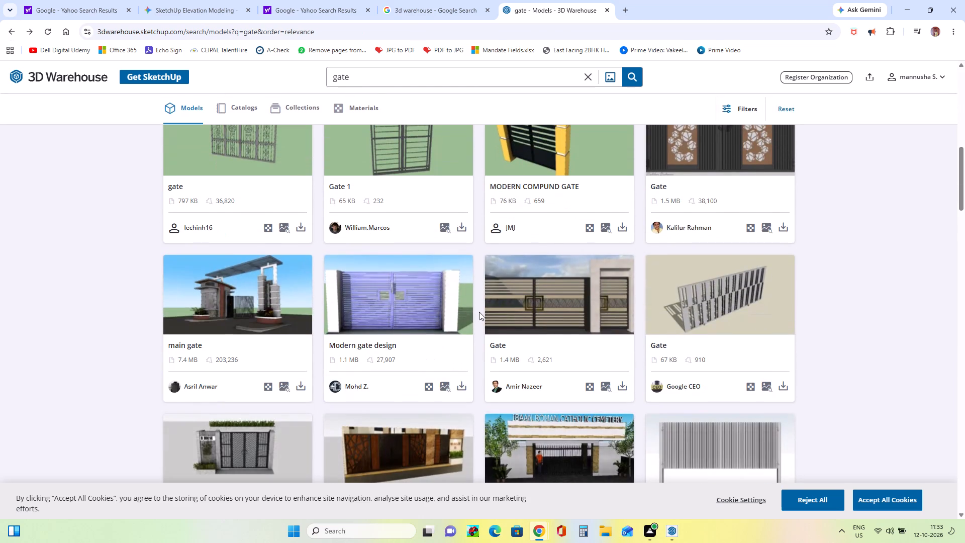
pyautogui.scroll(-8, 479, 312)
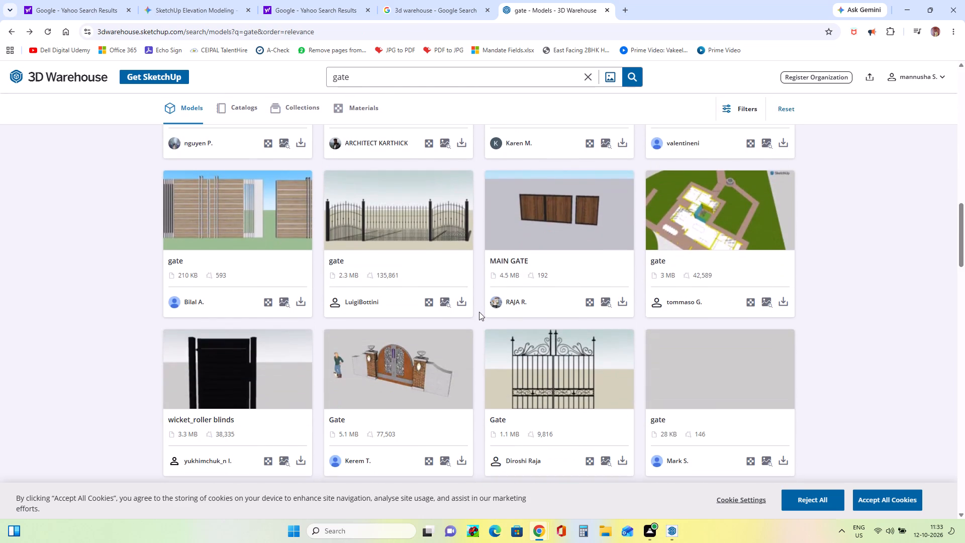
pyautogui.scroll(-12, 479, 312)
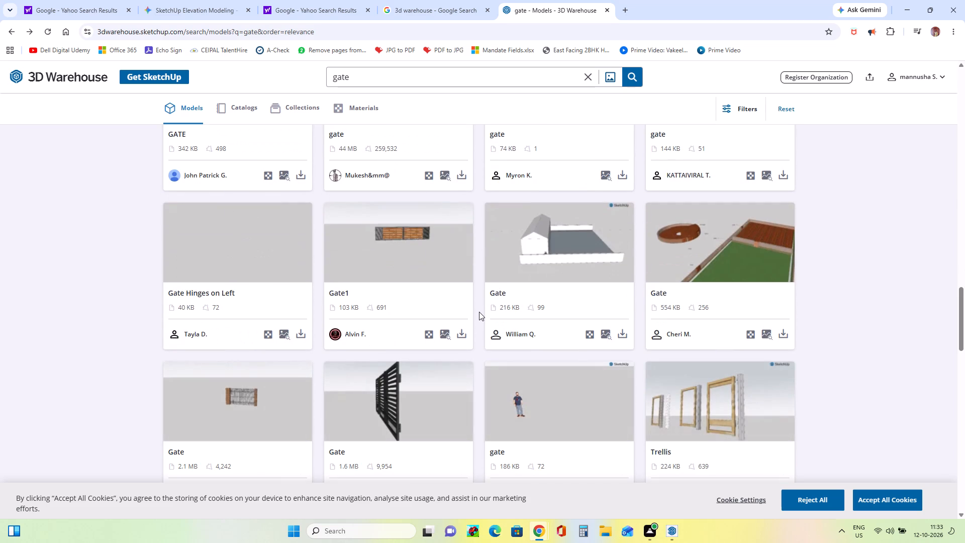
pyautogui.scroll(-8, 479, 312)
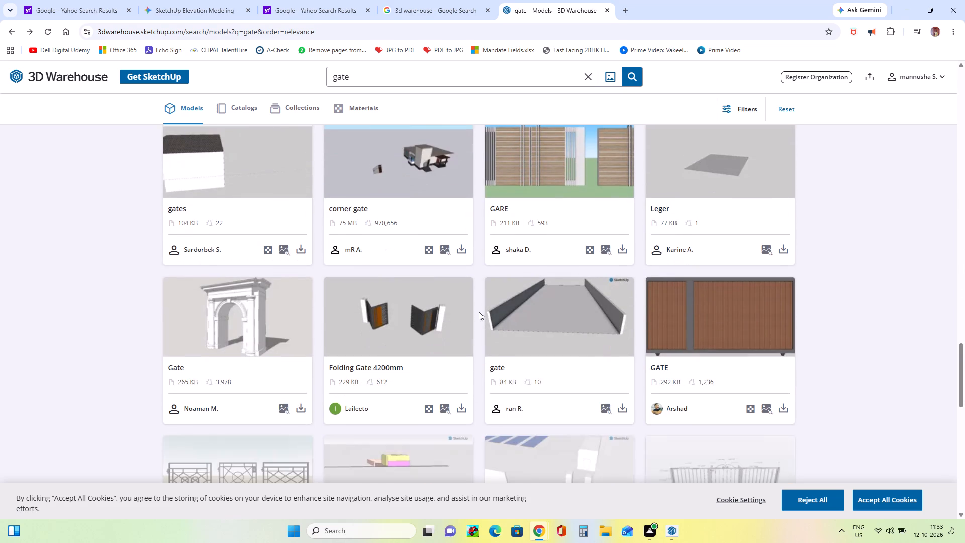
pyautogui.scroll(-3, 479, 312)
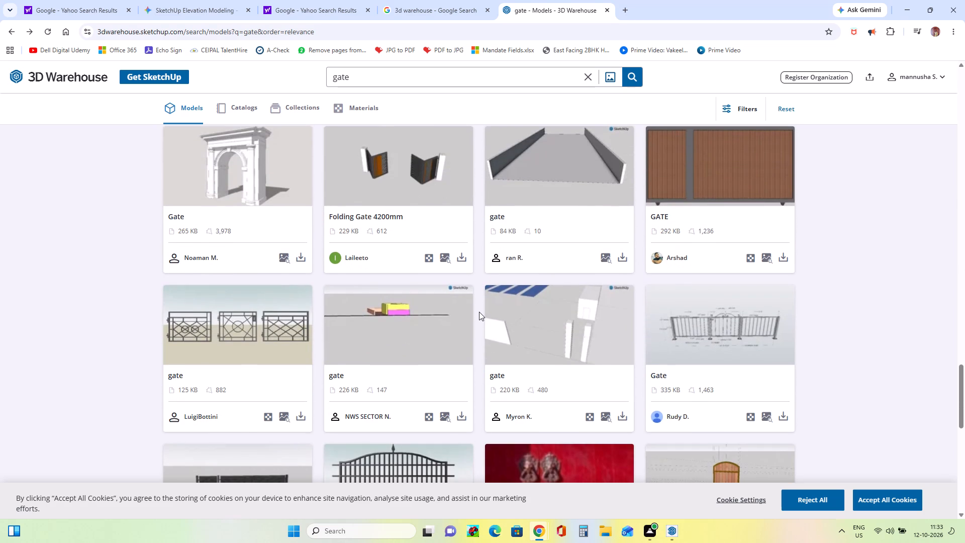
pyautogui.scroll(-6, 479, 312)
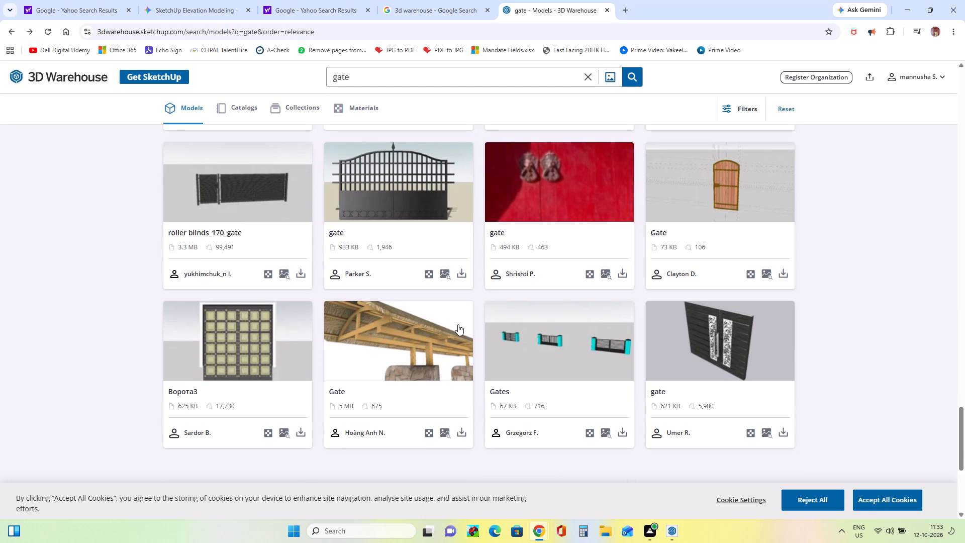
pyautogui.scroll(-2, 458, 324)
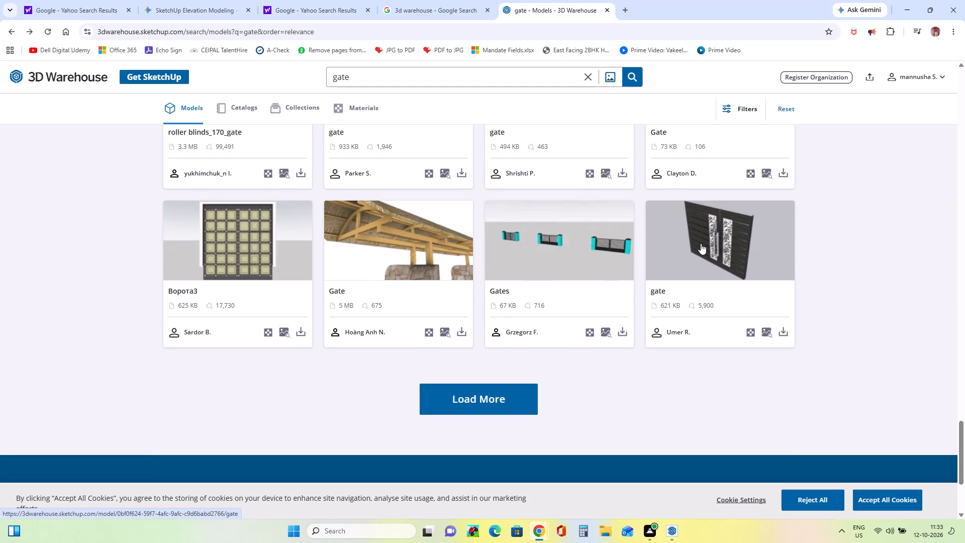
# Open the dark double gate model with white patterned centre panels and inspect its preview, download formats and details.
pyautogui.click(701, 243)
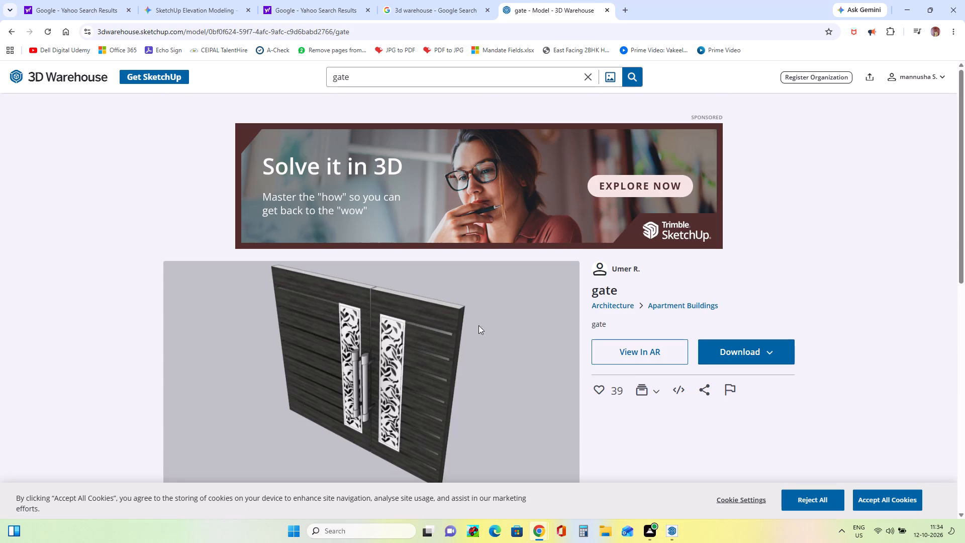
pyautogui.click(743, 347)
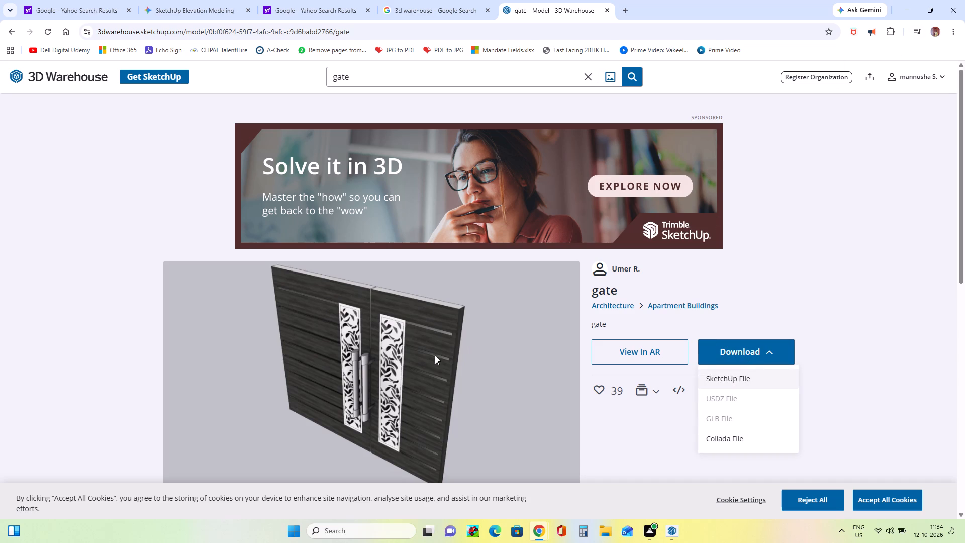
pyautogui.click(521, 326)
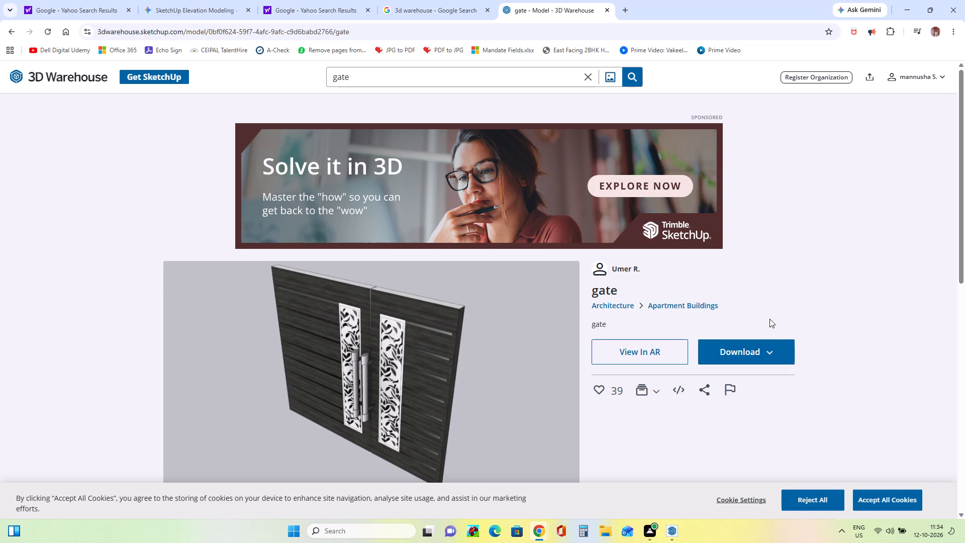
pyautogui.scroll(-4, 468, 368)
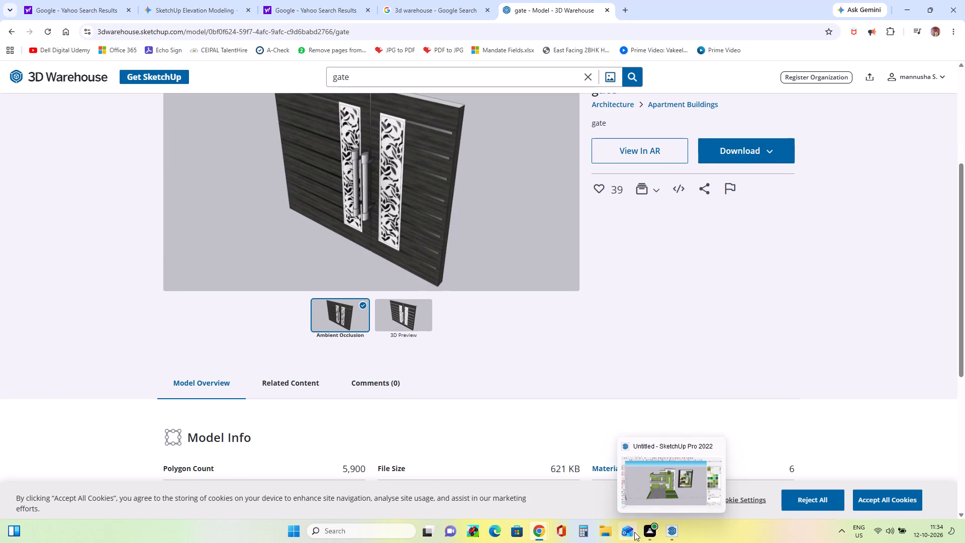
# Switch to SketchUp to compare the gate in the reference image with the found model, and return to its 3D Warehouse page.
pyautogui.click(670, 530)
pyautogui.scroll(5, 588, 282)
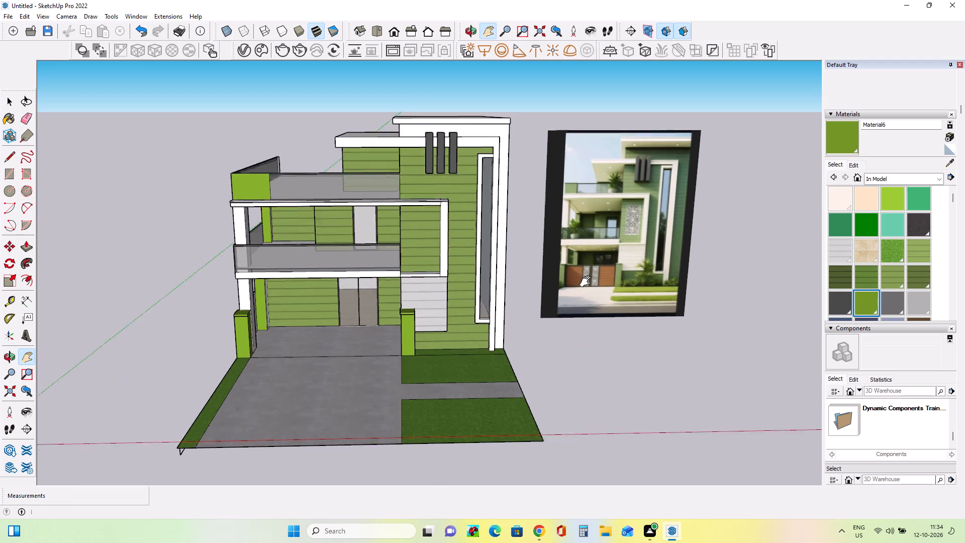
pyautogui.scroll(8, 588, 282)
pyautogui.scroll(-7, 588, 282)
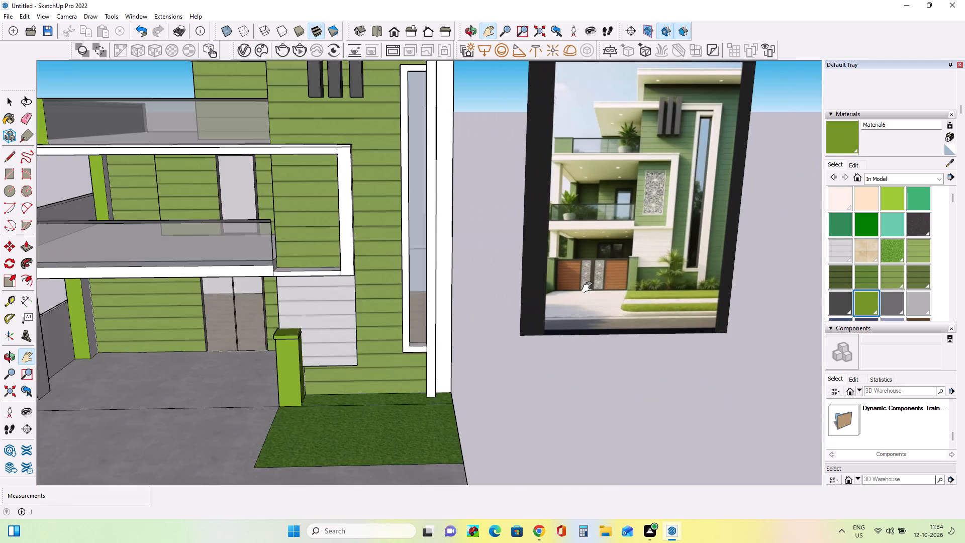
pyautogui.scroll(-6, 589, 288)
pyautogui.click(532, 528)
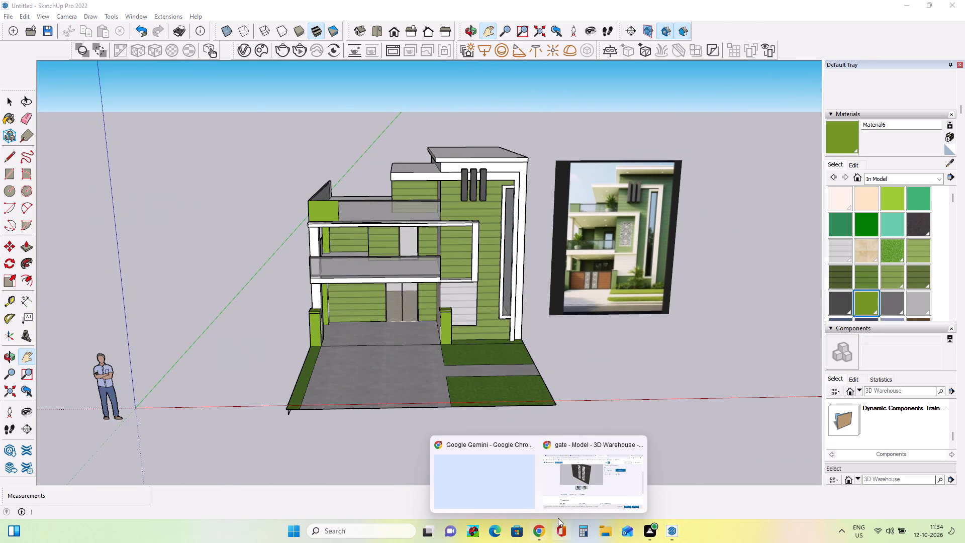
pyautogui.click(589, 484)
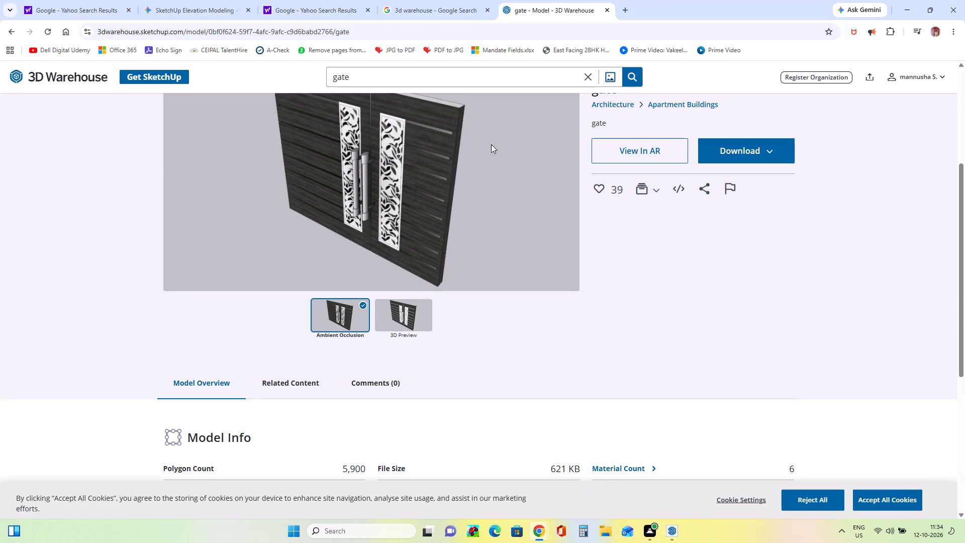
# Download the dark double gate model with white patterned centre panels as a SketchUp file.
pyautogui.scroll(7, 404, 162)
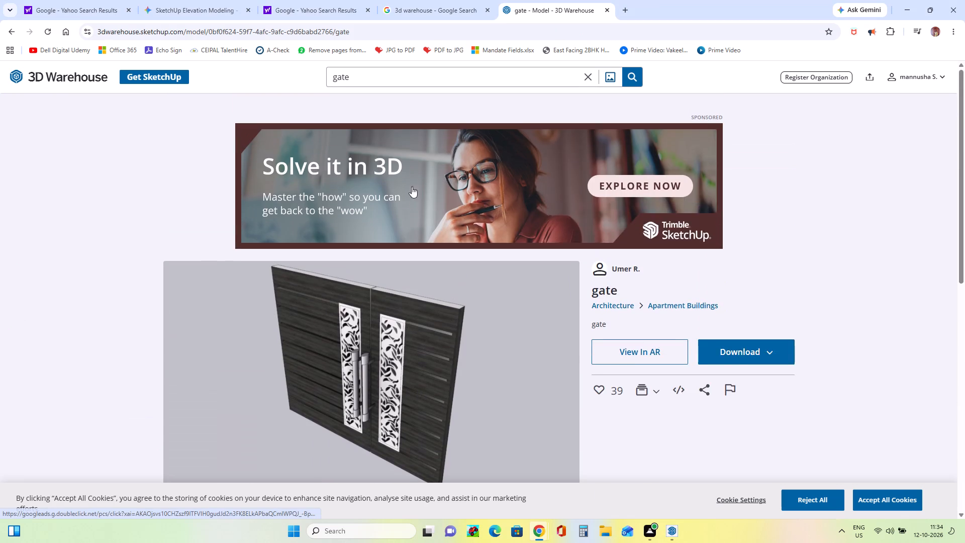
pyautogui.scroll(-3, 418, 209)
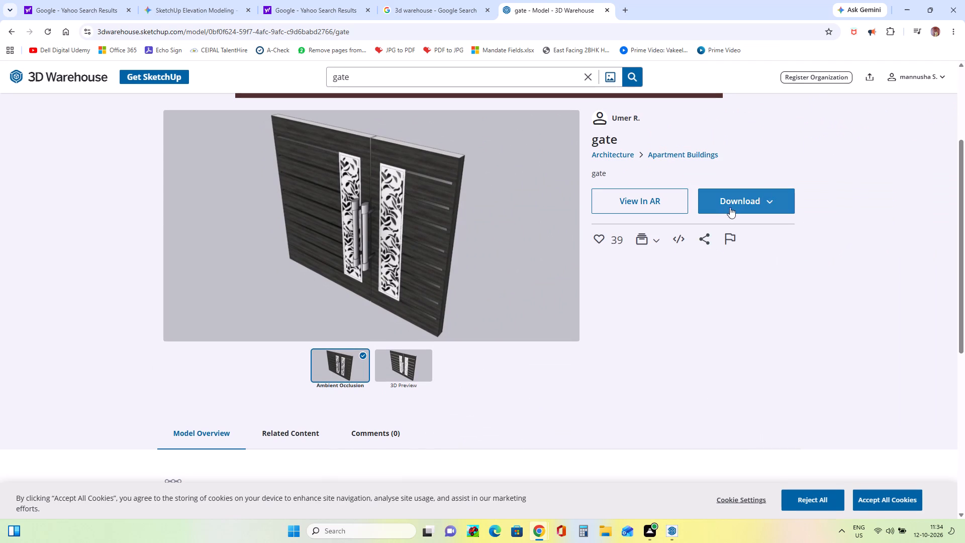
pyautogui.click(736, 206)
pyautogui.click(739, 228)
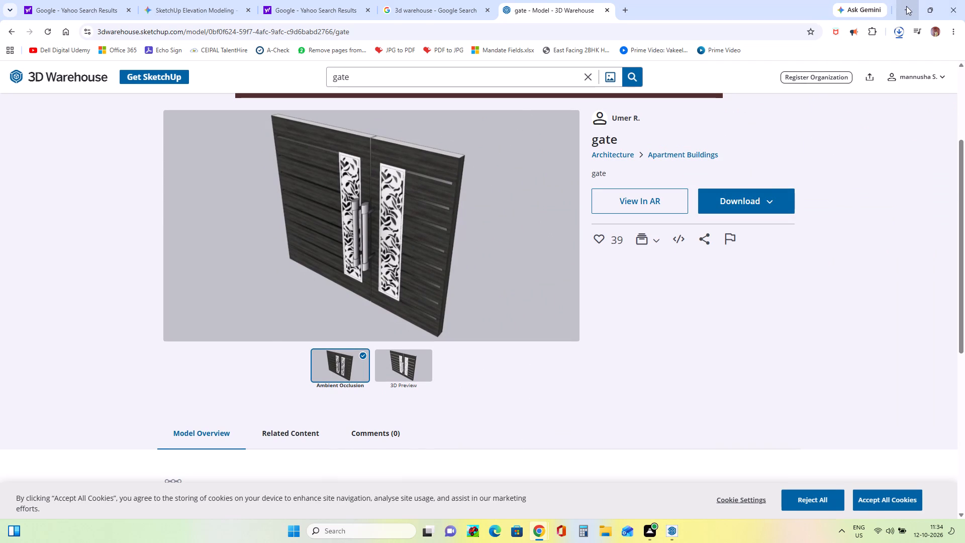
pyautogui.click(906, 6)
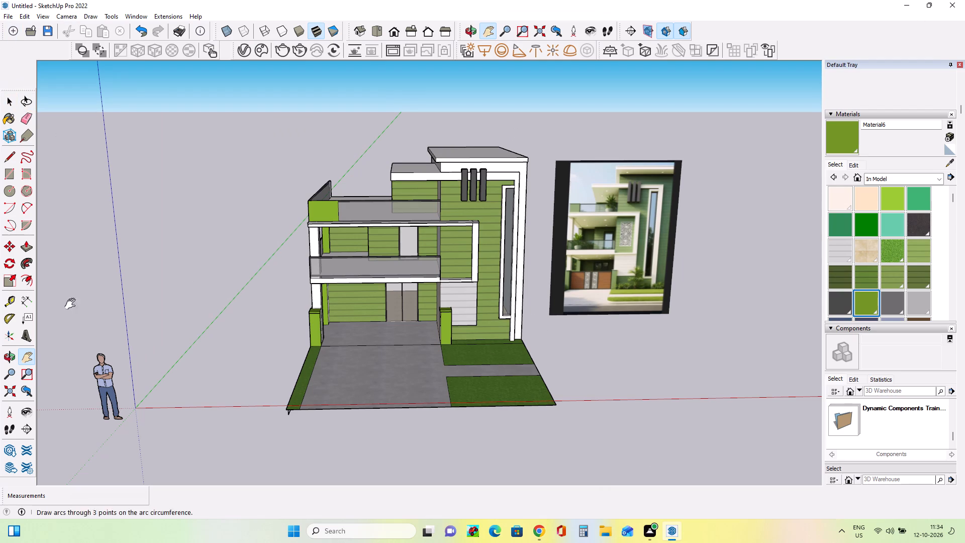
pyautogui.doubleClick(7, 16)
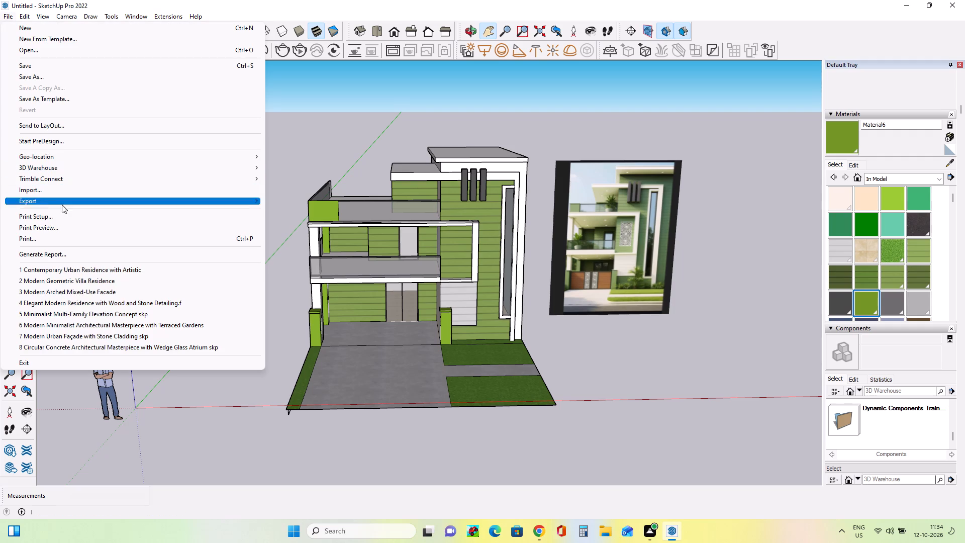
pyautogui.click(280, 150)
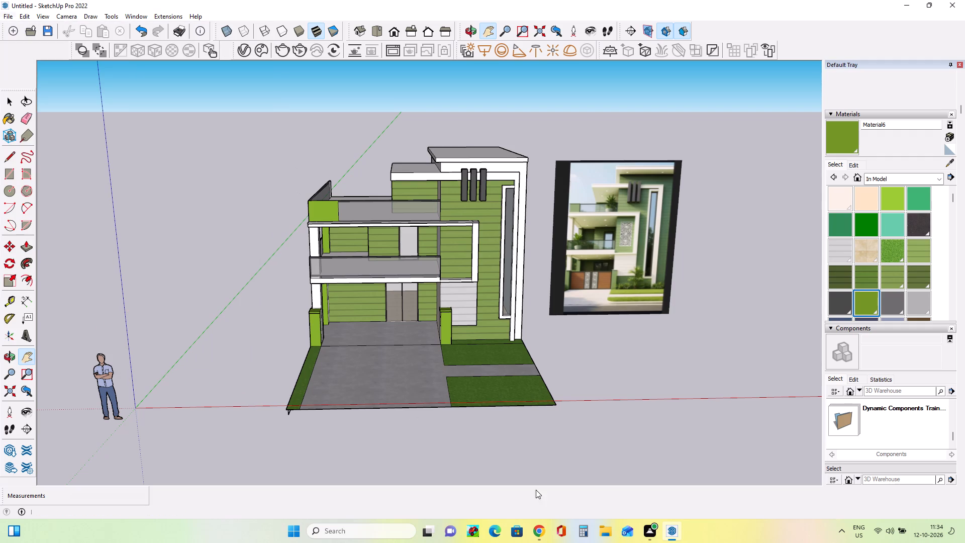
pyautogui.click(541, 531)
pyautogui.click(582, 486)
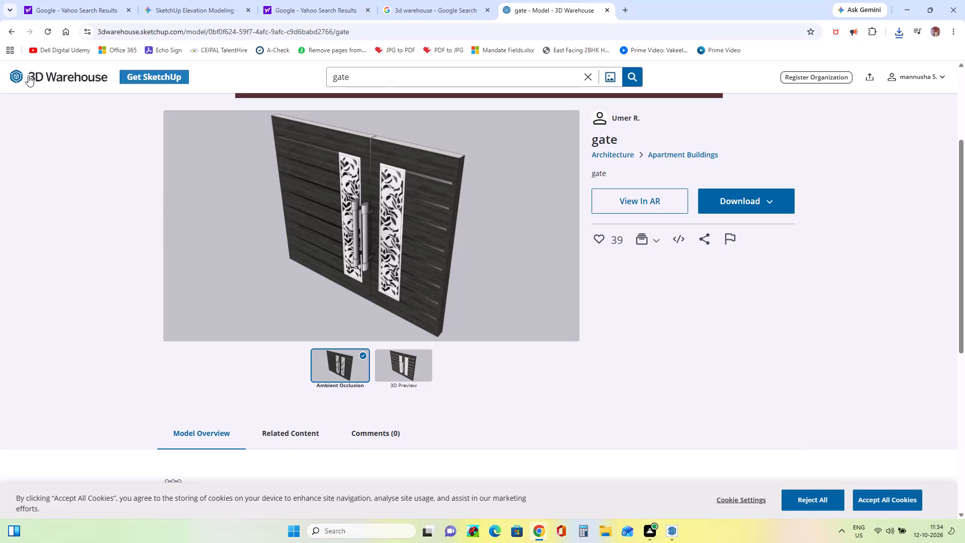
# Return to the gate search results, load more models and browse them for another double gate resembling the reference.
pyautogui.click(3, 32)
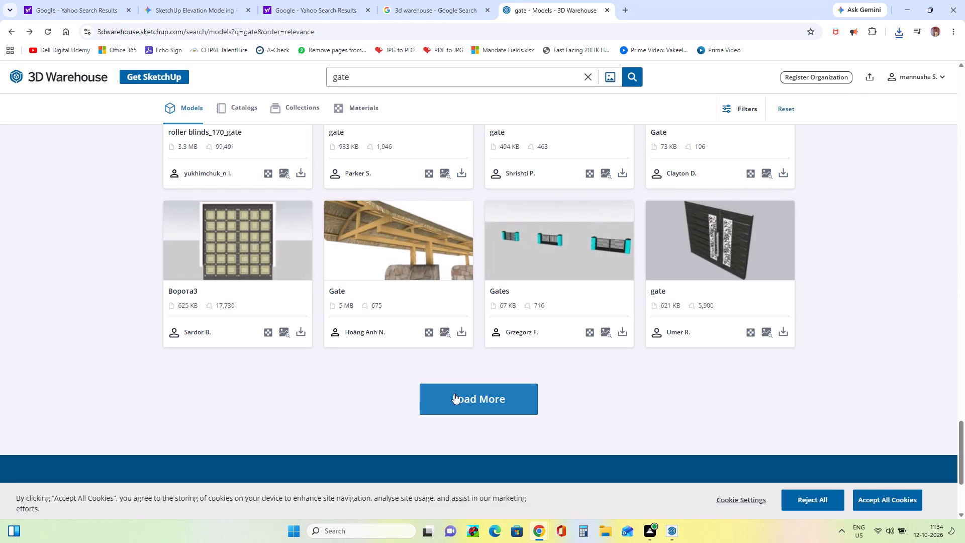
pyautogui.click(454, 393)
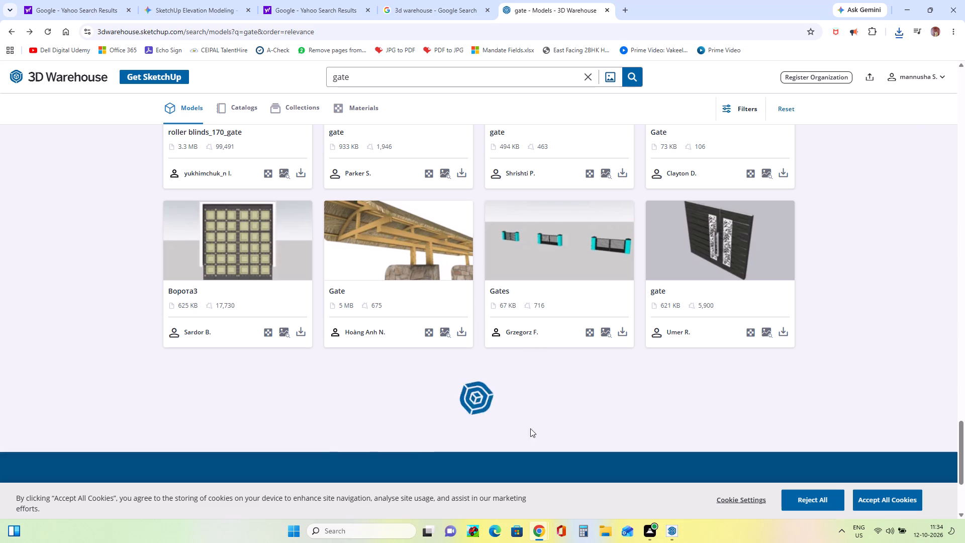
pyautogui.scroll(-4, 476, 410)
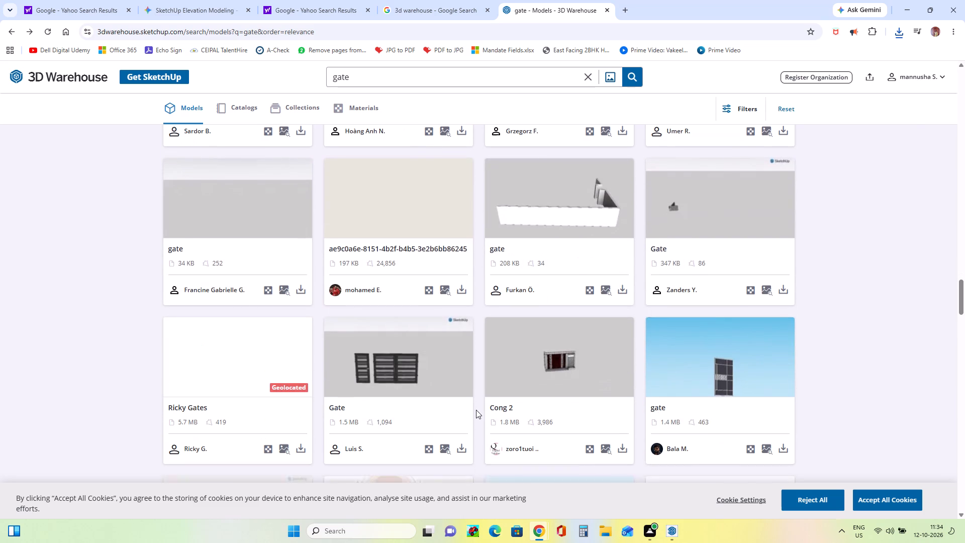
pyautogui.scroll(-4, 476, 410)
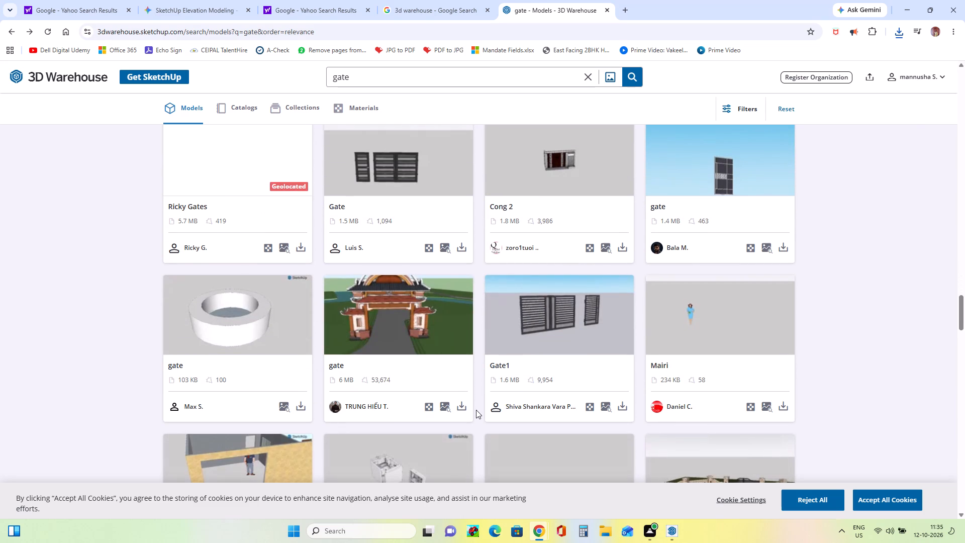
pyautogui.scroll(-4, 476, 410)
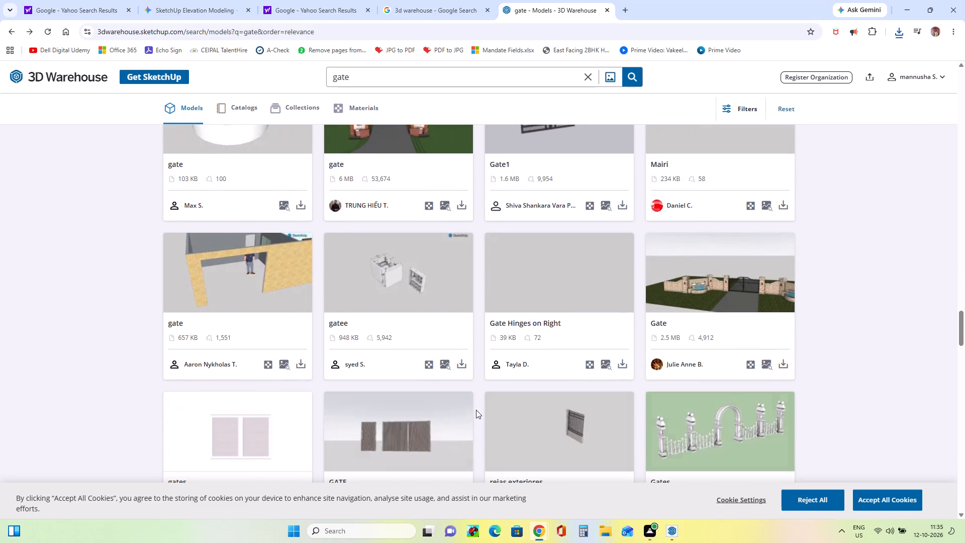
pyautogui.scroll(-5, 476, 410)
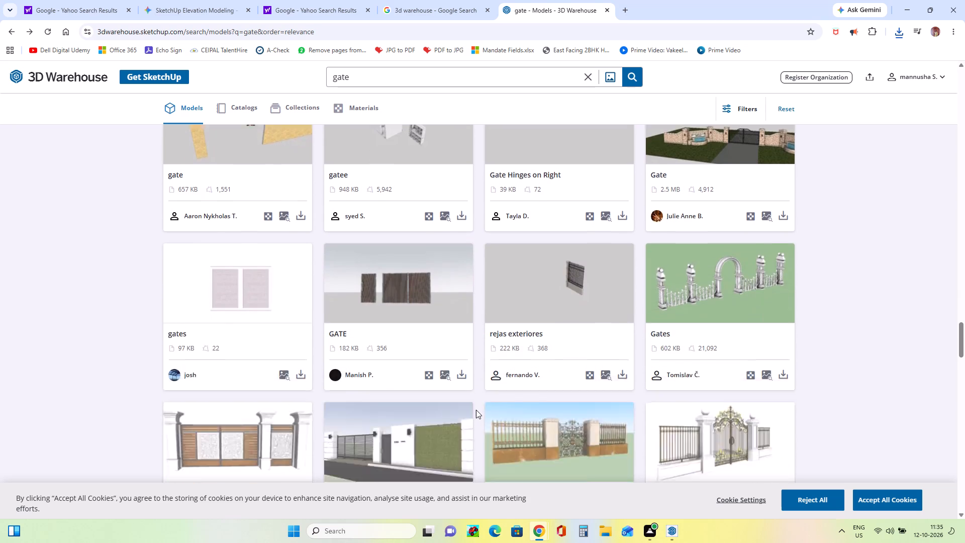
pyautogui.scroll(-5, 476, 410)
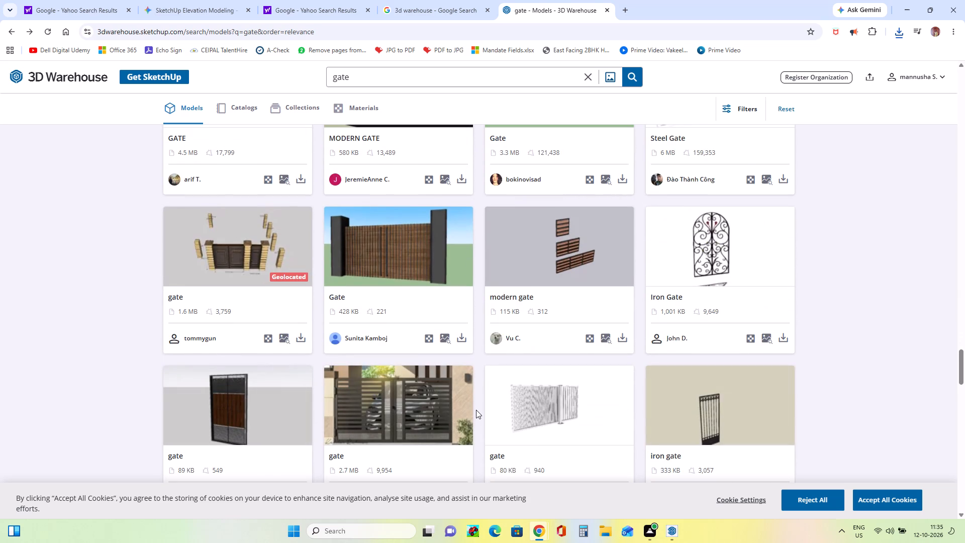
pyautogui.scroll(-6, 476, 410)
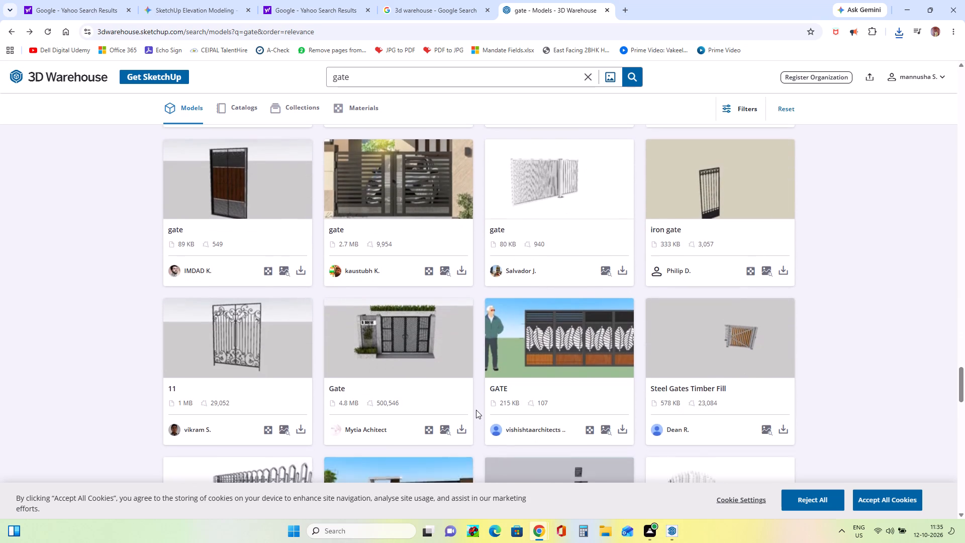
pyautogui.scroll(-8, 476, 410)
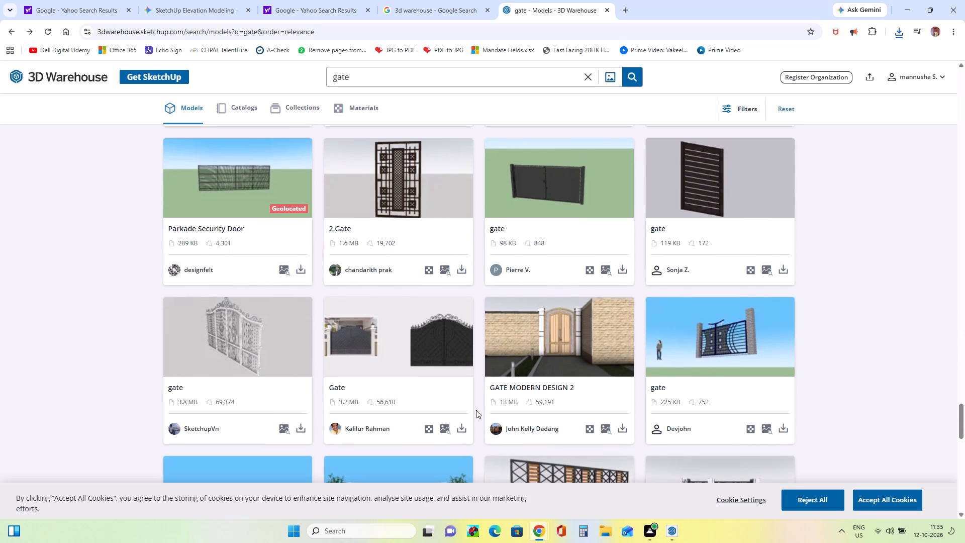
pyautogui.scroll(-4, 476, 410)
pyautogui.scroll(2, 476, 410)
pyautogui.scroll(-3, 476, 410)
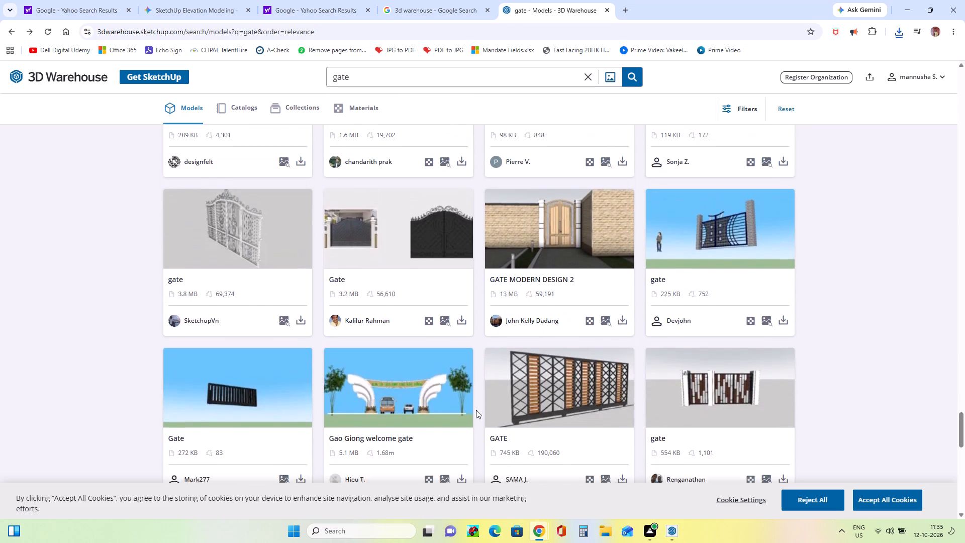
pyautogui.scroll(-11, 476, 410)
pyautogui.scroll(3, 476, 410)
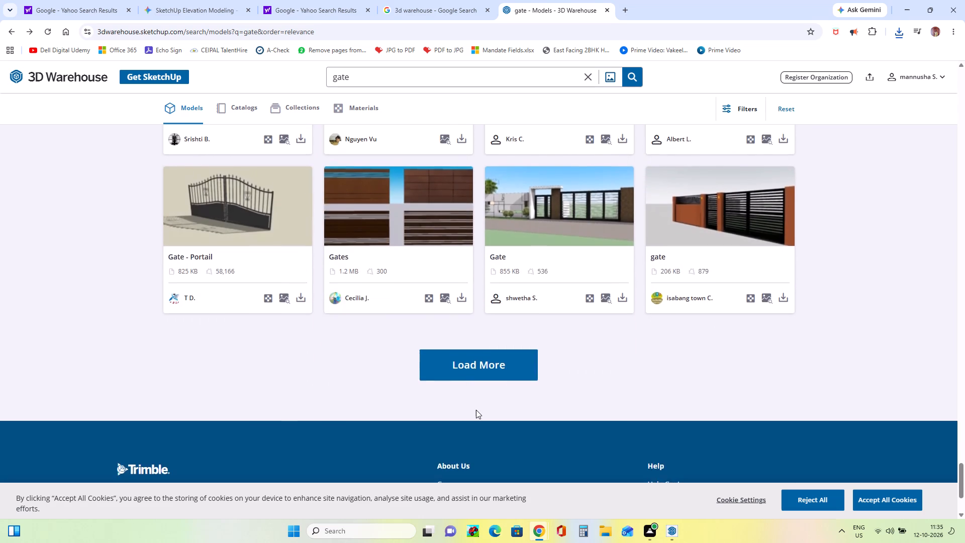
pyautogui.scroll(1, 476, 410)
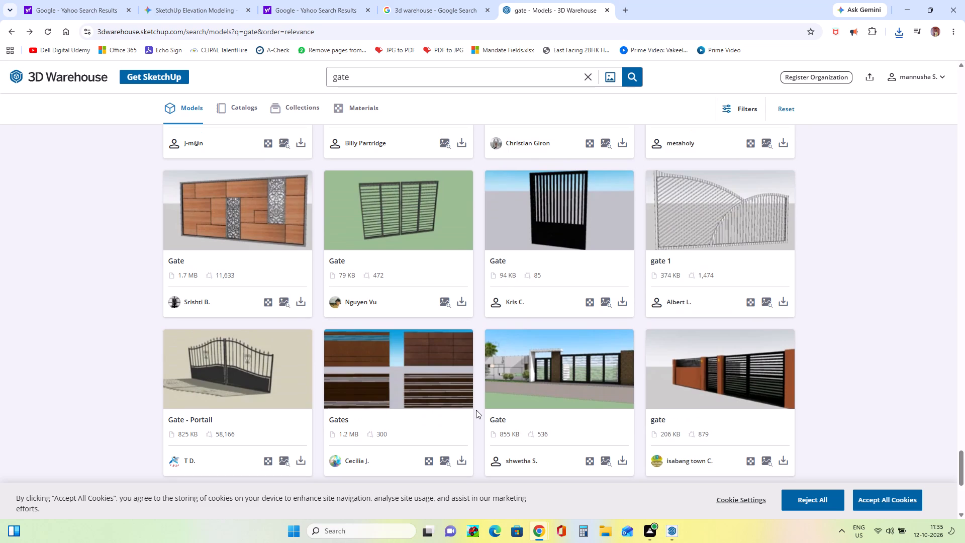
pyautogui.scroll(-4, 476, 410)
# Load further gate results and download the white-framed gate with brown wooden slats and louvred centre strips as a SketchUp file.
pyautogui.click(492, 325)
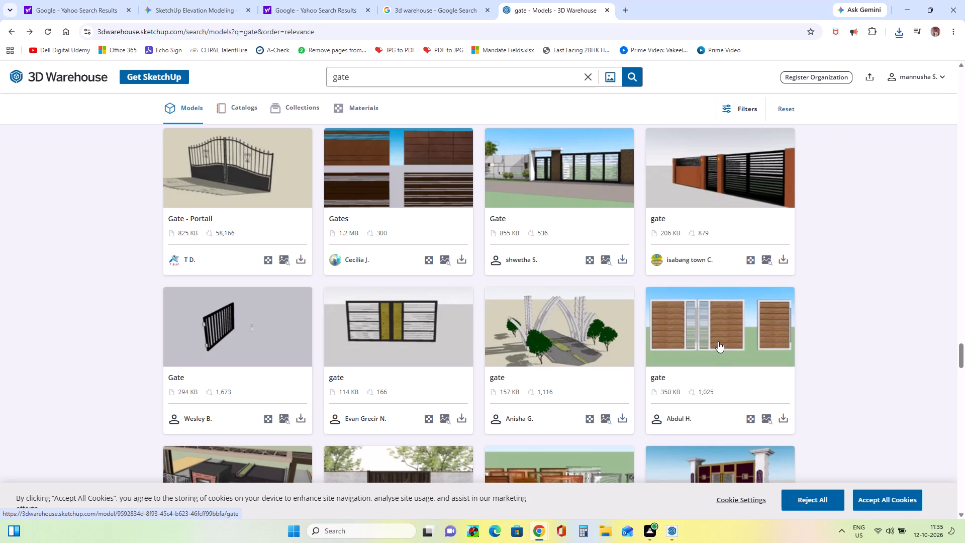
pyautogui.scroll(-2, 717, 339)
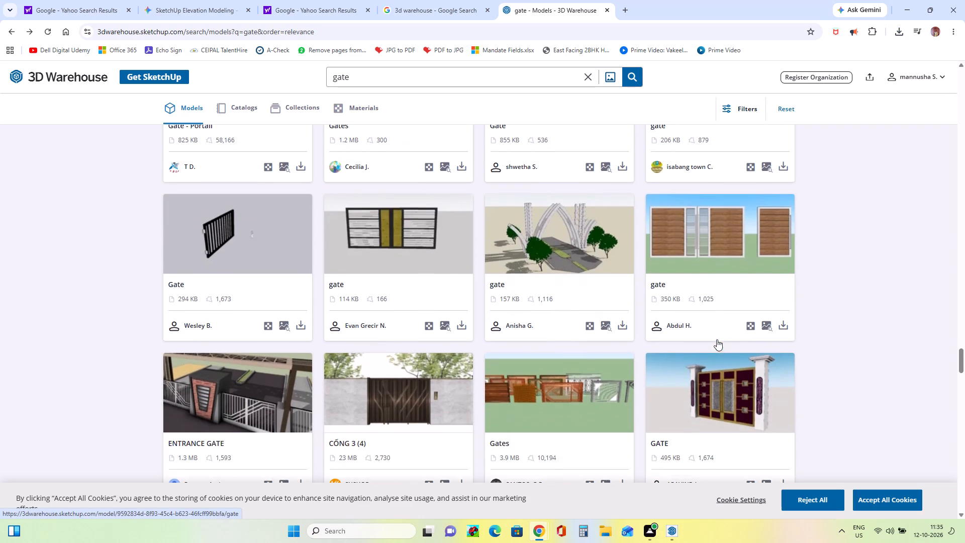
pyautogui.scroll(1, 717, 339)
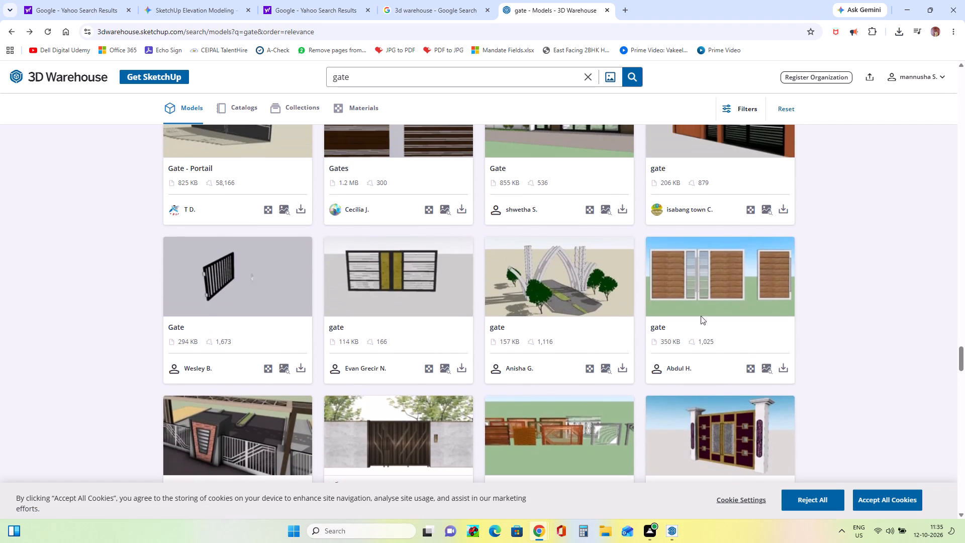
pyautogui.click(689, 268)
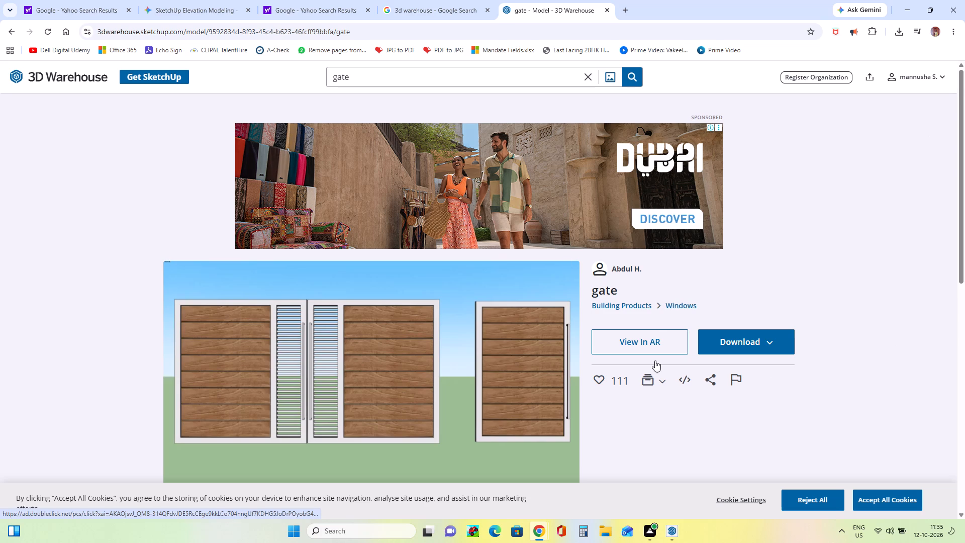
pyautogui.click(715, 338)
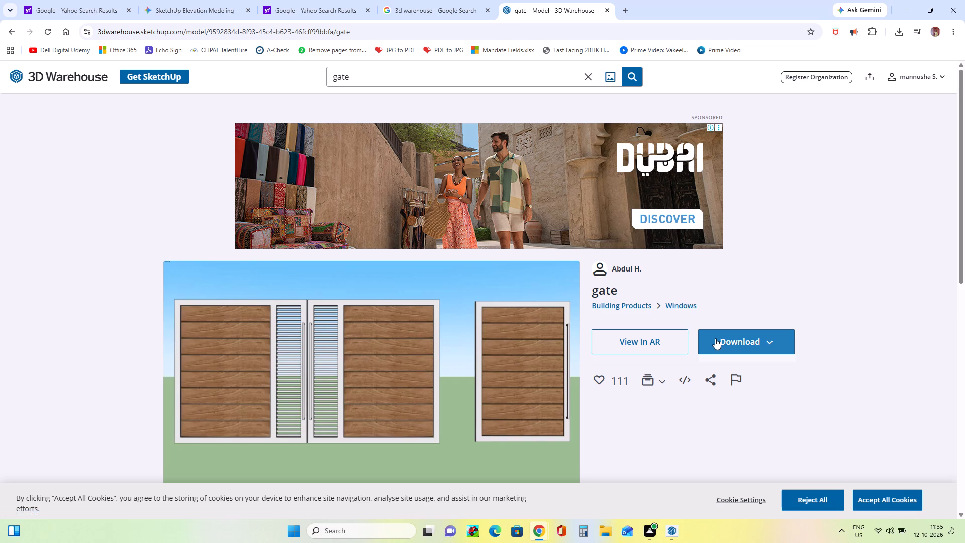
pyautogui.click(736, 370)
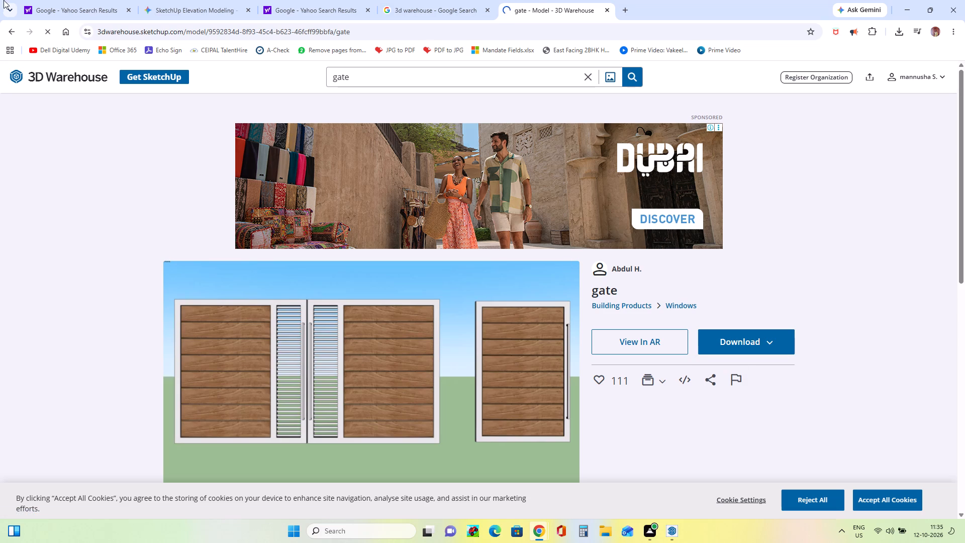
# Return to the gate results, find the brown slatted double gate with a patterned middle band, and try to download it.
pyautogui.click(6, 32)
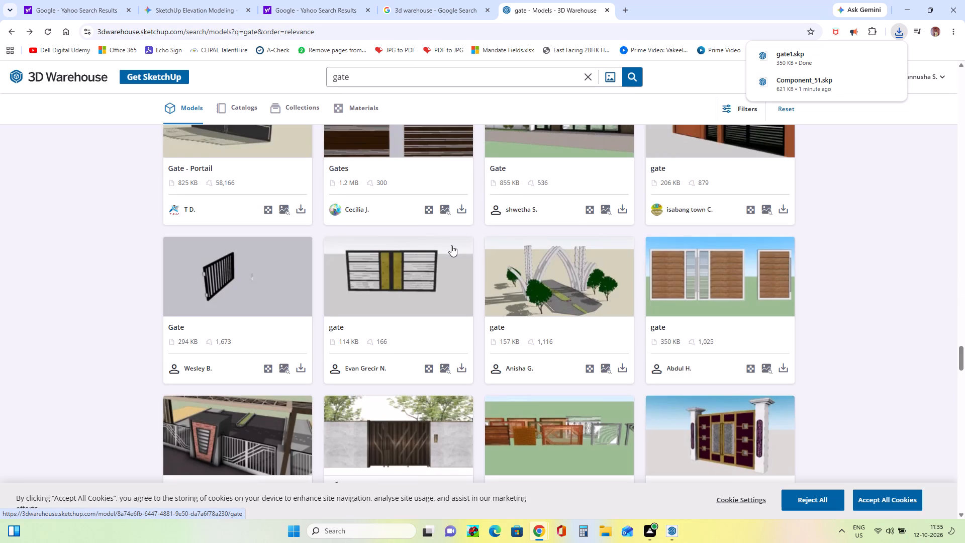
pyautogui.scroll(-11, 451, 245)
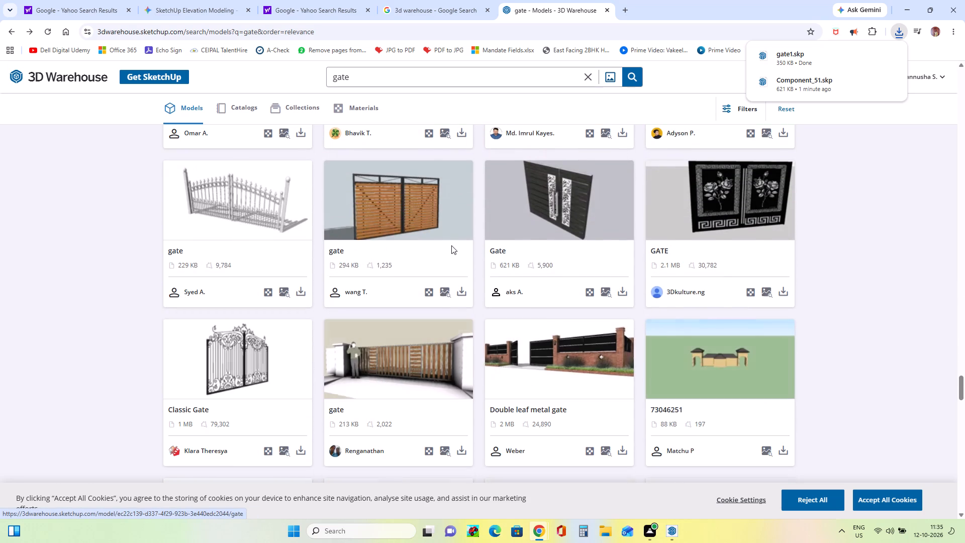
pyautogui.scroll(-4, 451, 245)
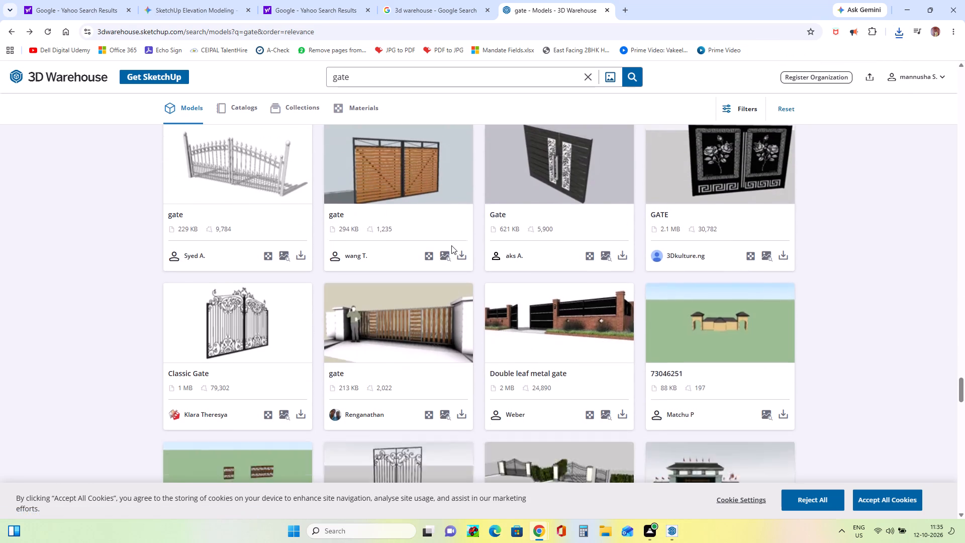
pyautogui.scroll(-8, 451, 245)
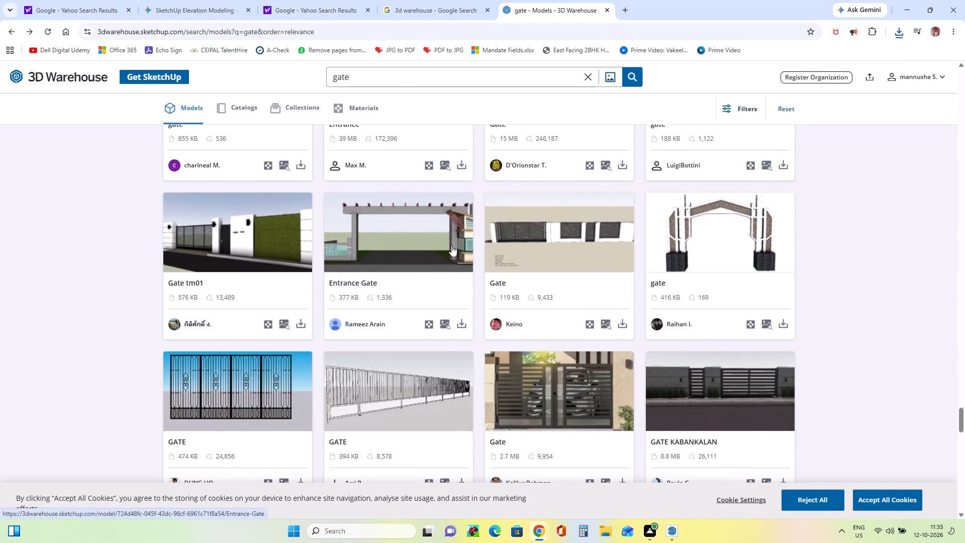
pyautogui.scroll(-14, 451, 245)
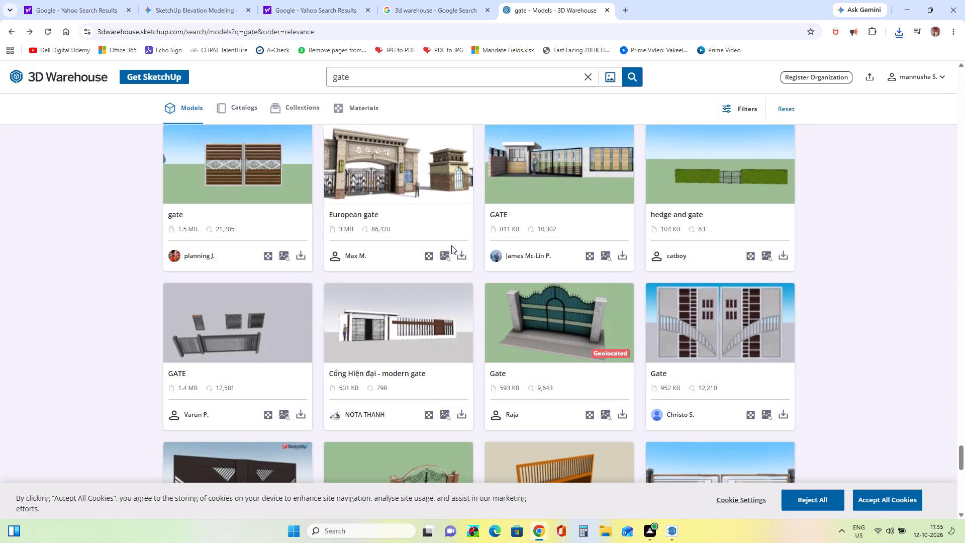
pyautogui.click(255, 158)
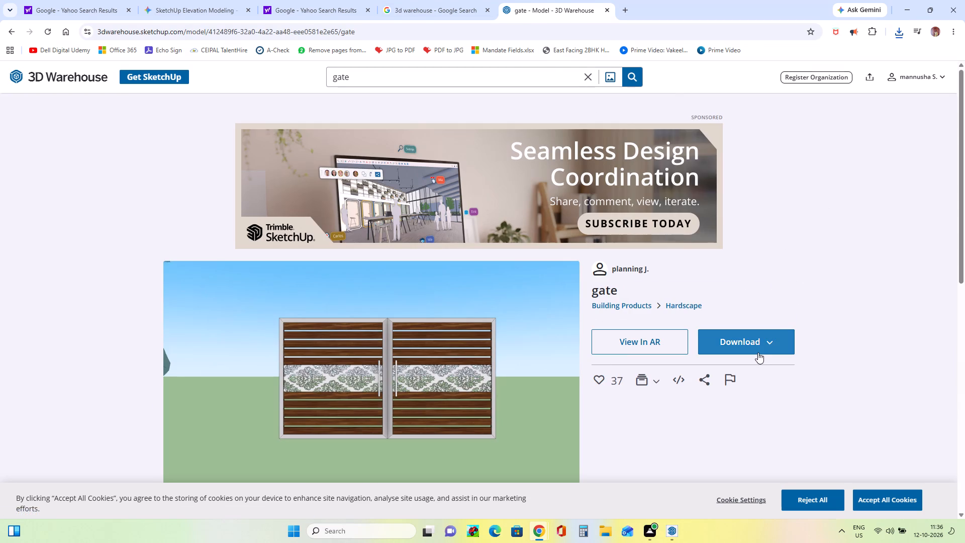
pyautogui.click(757, 334)
pyautogui.click(765, 369)
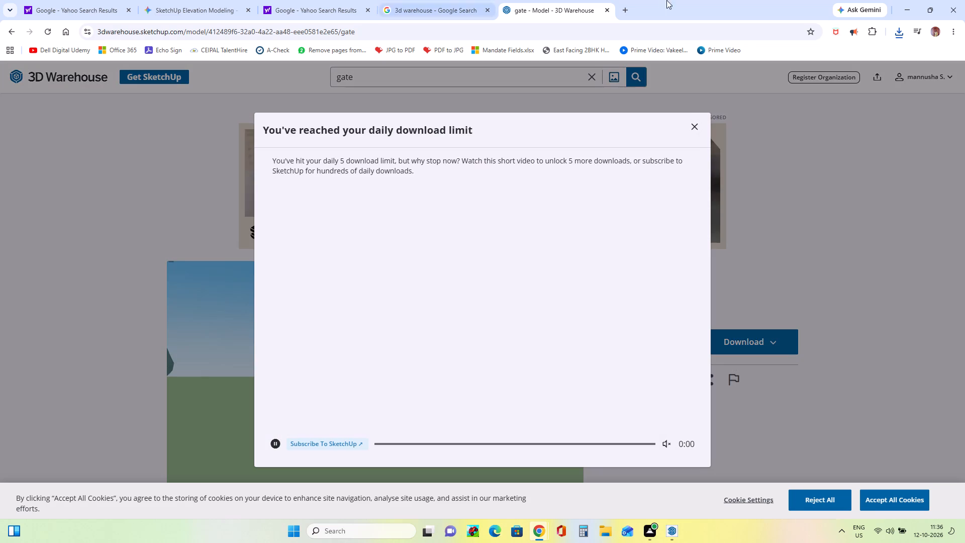
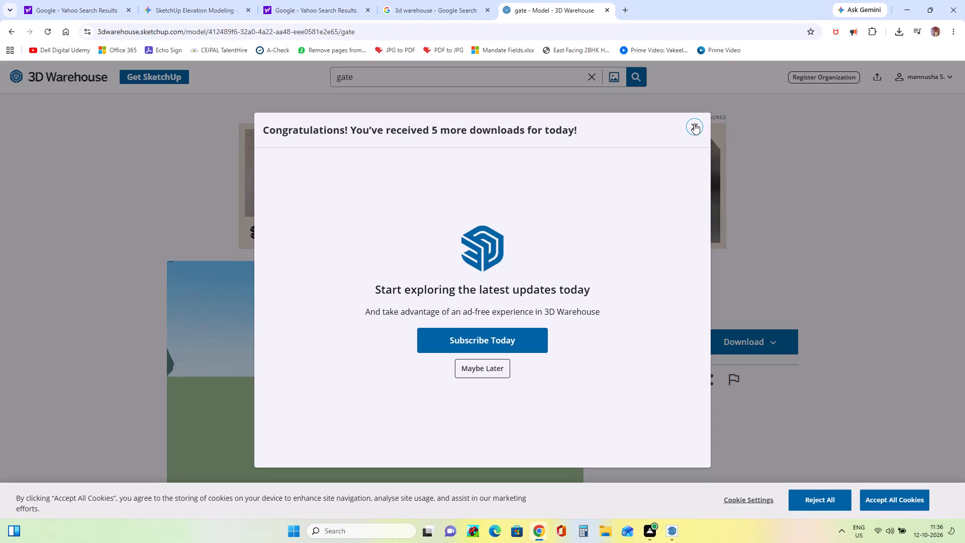
# Download the brown slatted double gate with the patterned middle band as a SketchUp file.
pyautogui.click(694, 124)
pyautogui.click(765, 344)
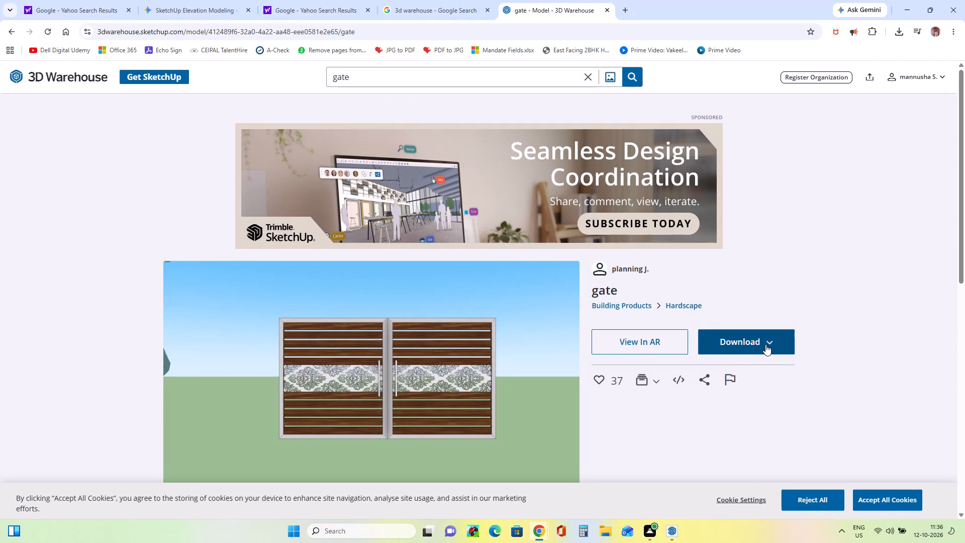
pyautogui.click(762, 368)
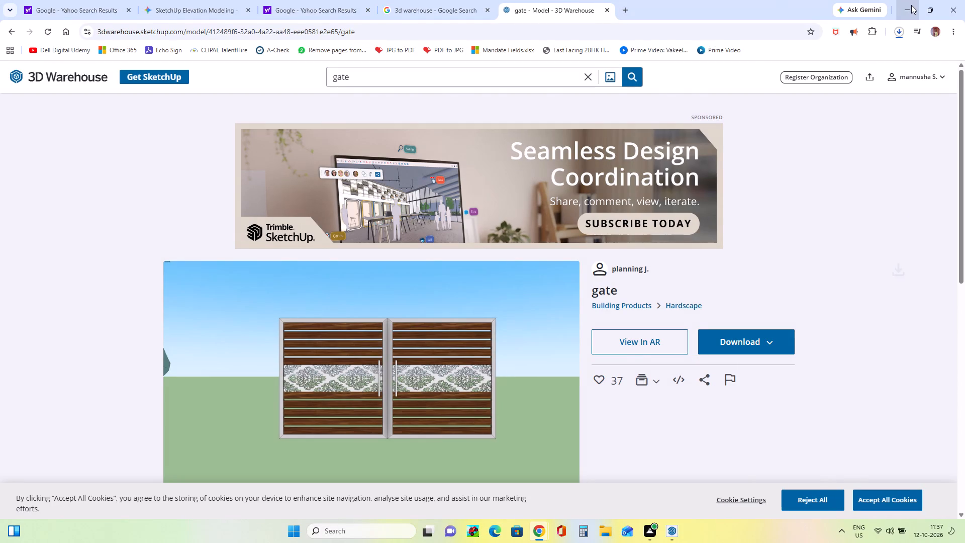
# Switch to SketchUp and import the downloaded gate+(2) model from the Downloads folder into the house model.
pyautogui.click(911, 5)
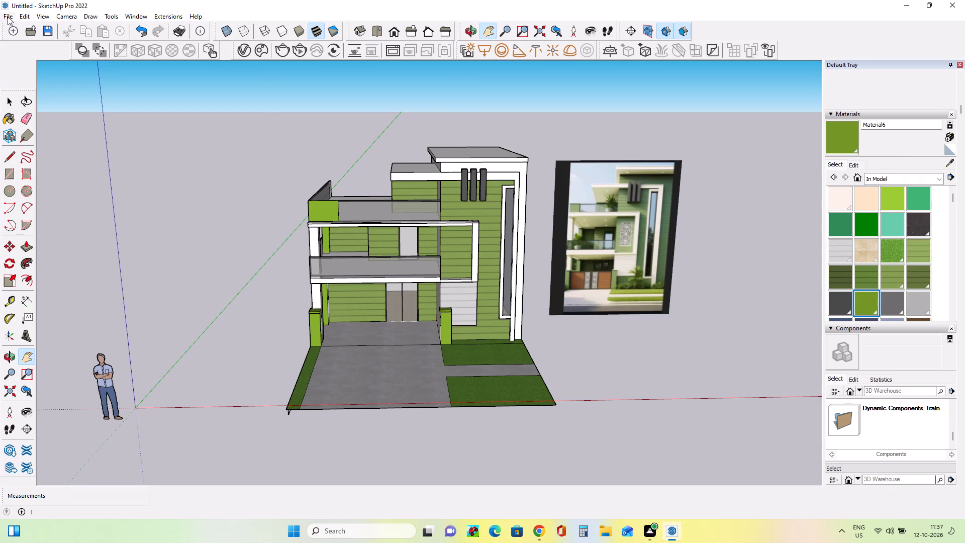
pyautogui.click(8, 16)
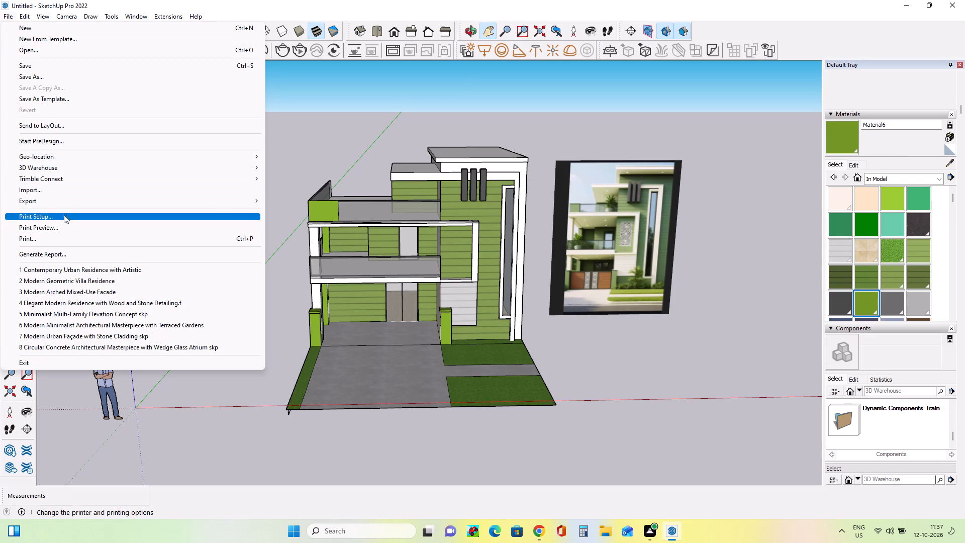
pyautogui.click(61, 190)
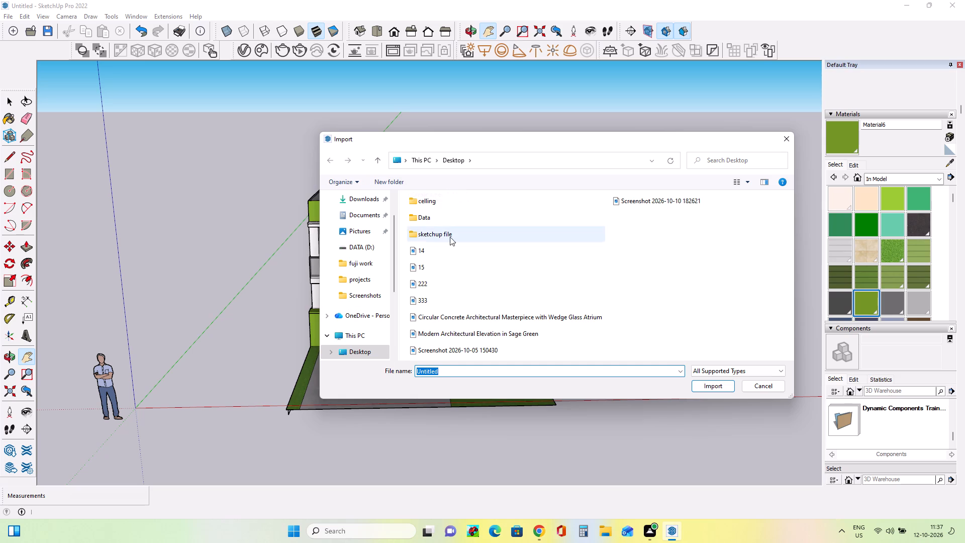
pyautogui.scroll(-2, 366, 337)
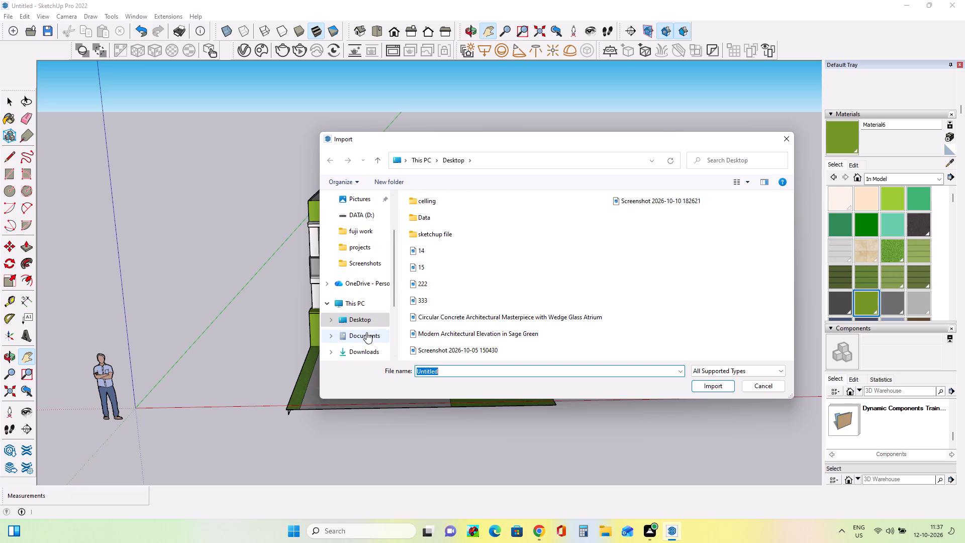
pyautogui.click(368, 347)
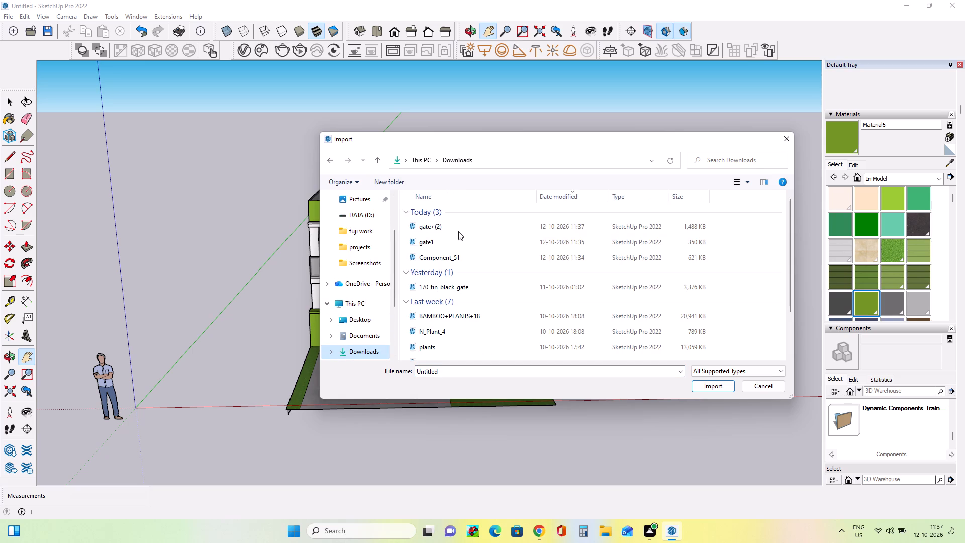
pyautogui.click(442, 231)
pyautogui.click(721, 386)
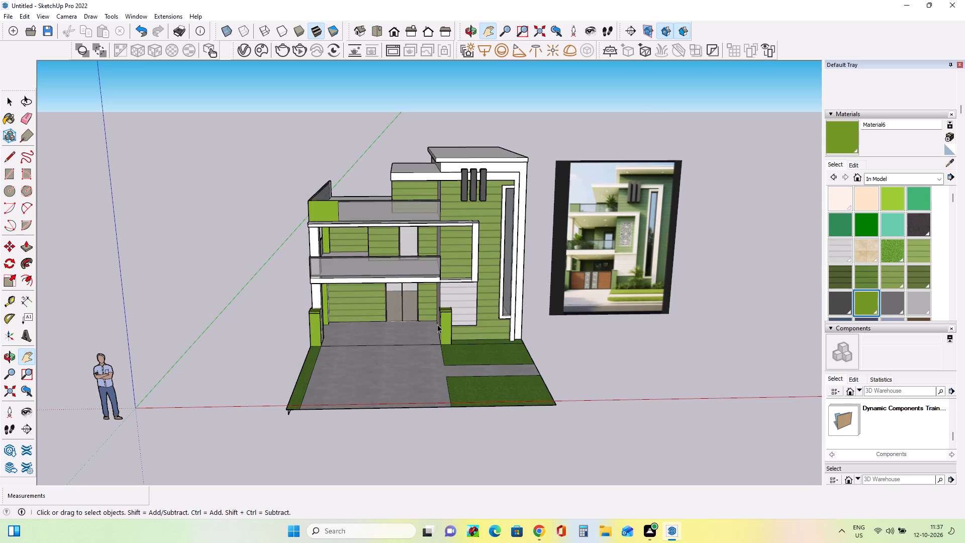
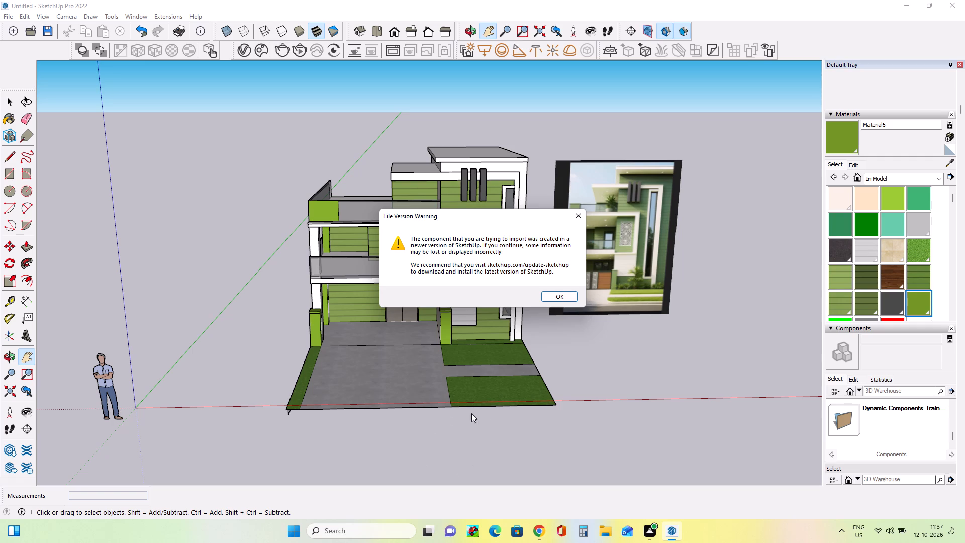
# Place the imported gate component at the front of the driveway and shift it about 1' 5" toward the gate pillars.
pyautogui.click(567, 294)
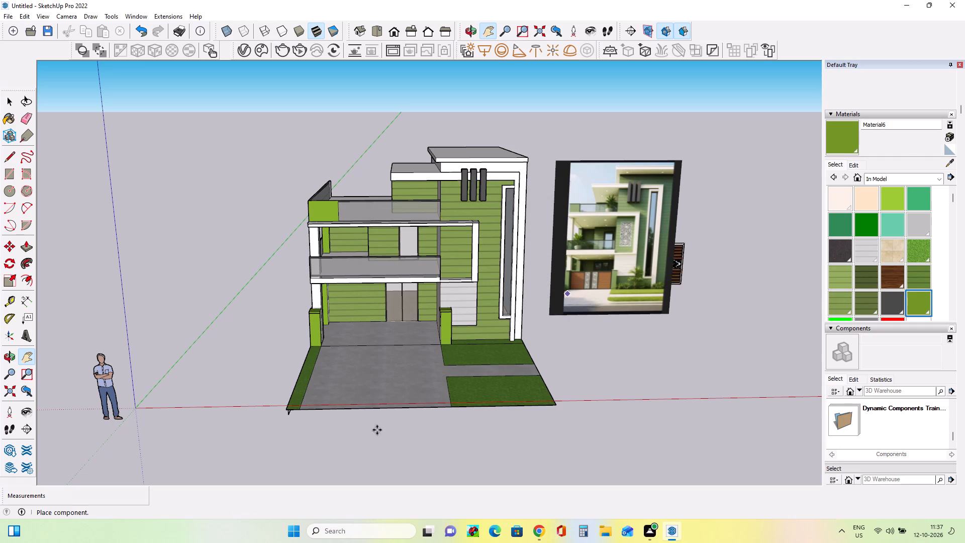
pyautogui.click(234, 380)
pyautogui.moveTo(249, 374); pyautogui.dragTo(269, 378)
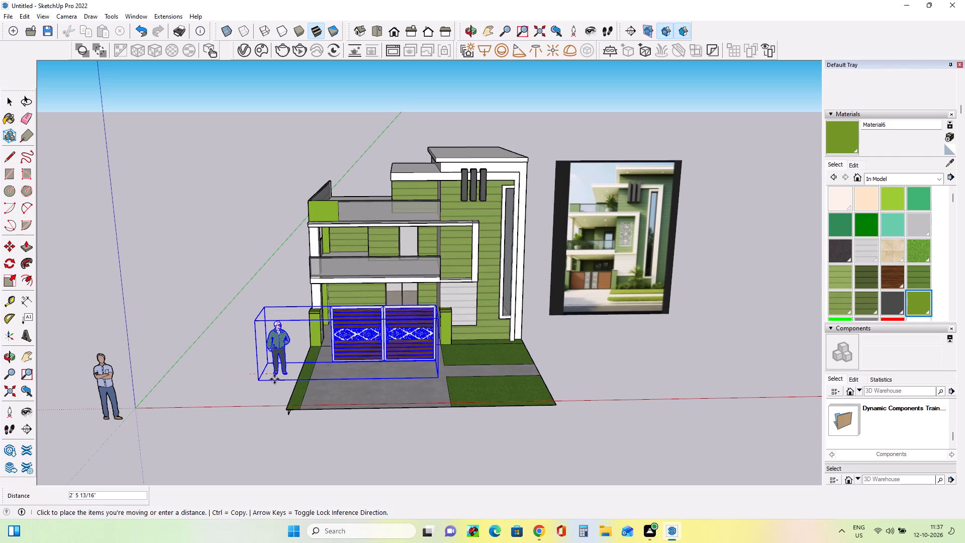
pyautogui.click(264, 380)
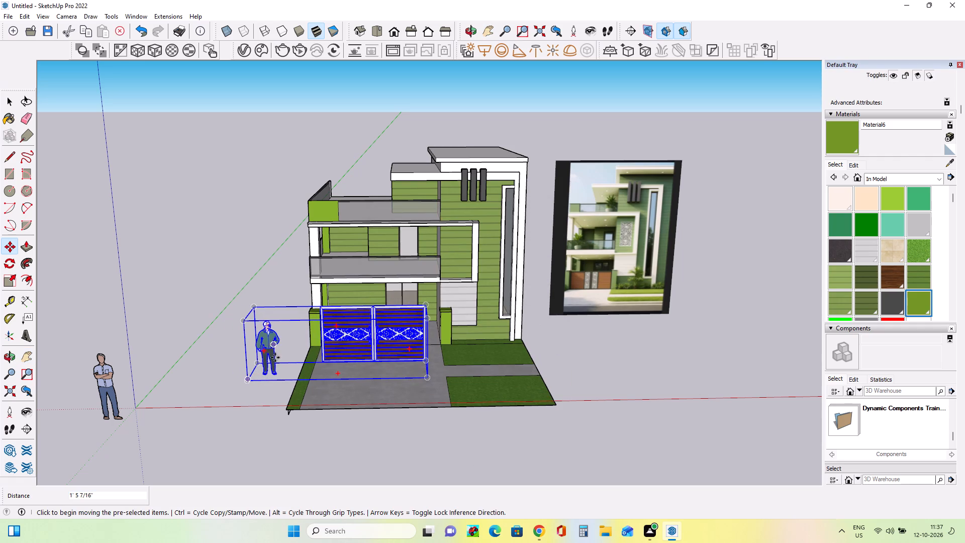
# Open the gate component for editing, delete the human figure inside it, and leave the component.
pyautogui.click(11, 101)
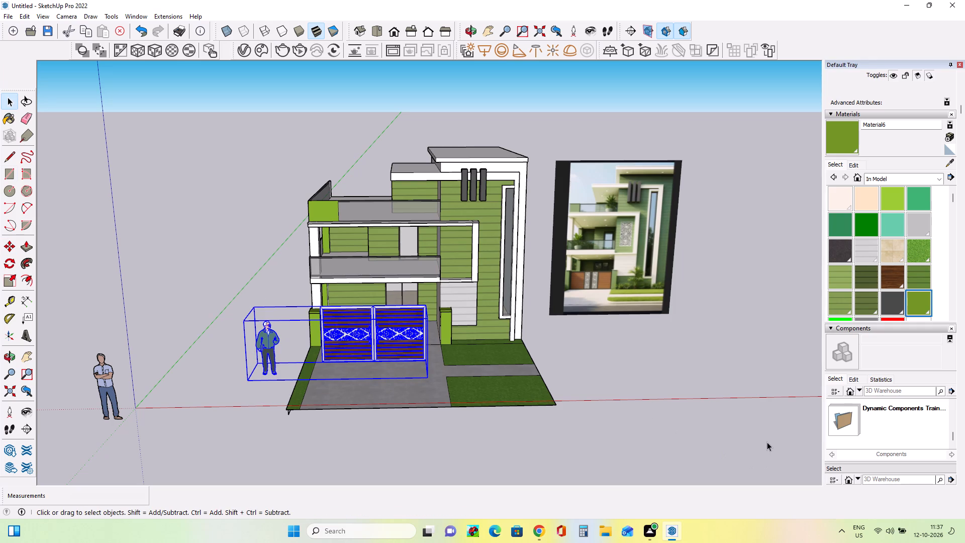
pyautogui.rightClick(391, 323)
pyautogui.rightClick(391, 323)
pyautogui.rightClick(391, 322)
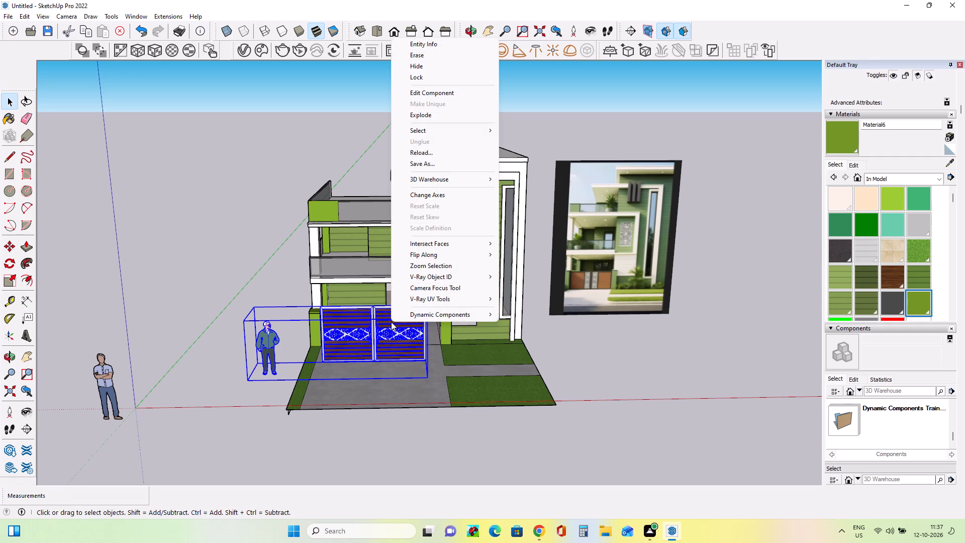
pyautogui.click(440, 96)
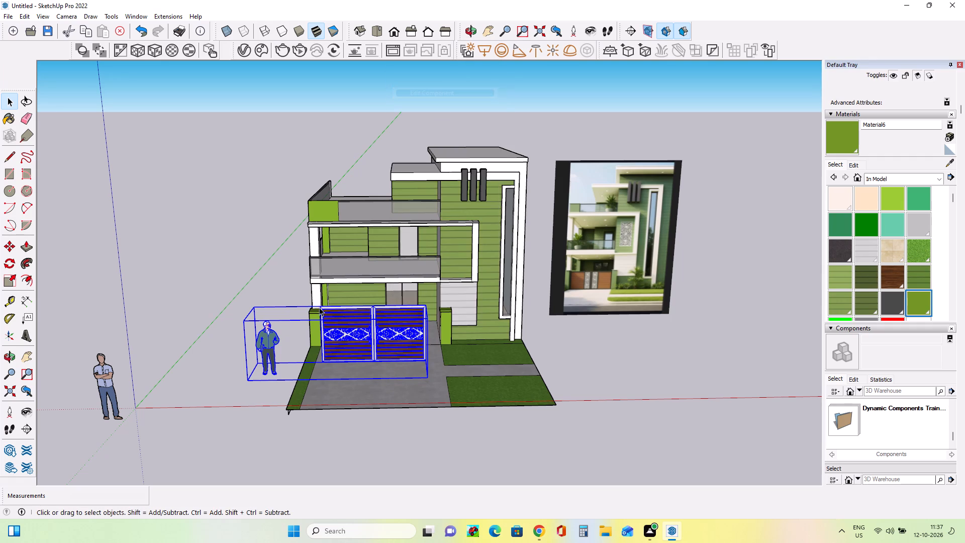
pyautogui.click(275, 347)
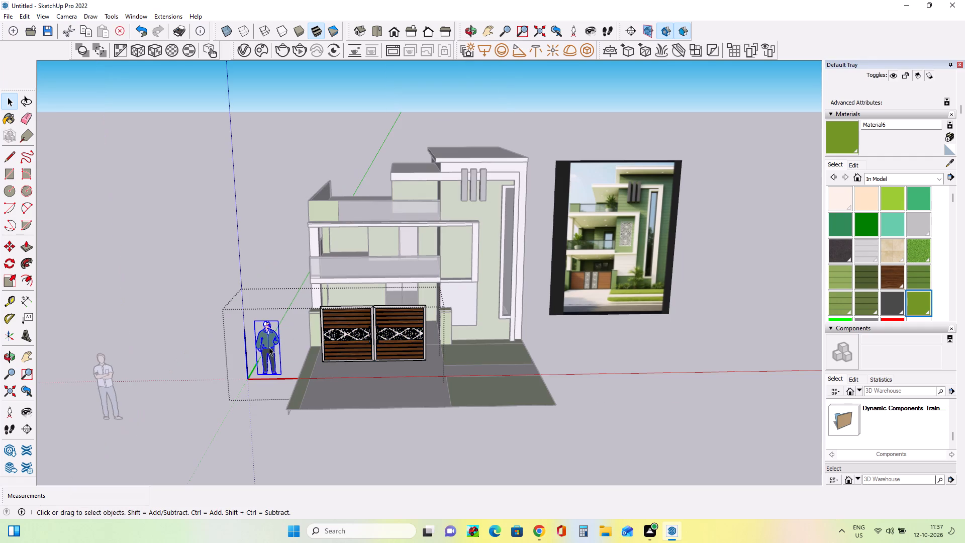
pyautogui.press('Delete')
pyautogui.click(207, 176)
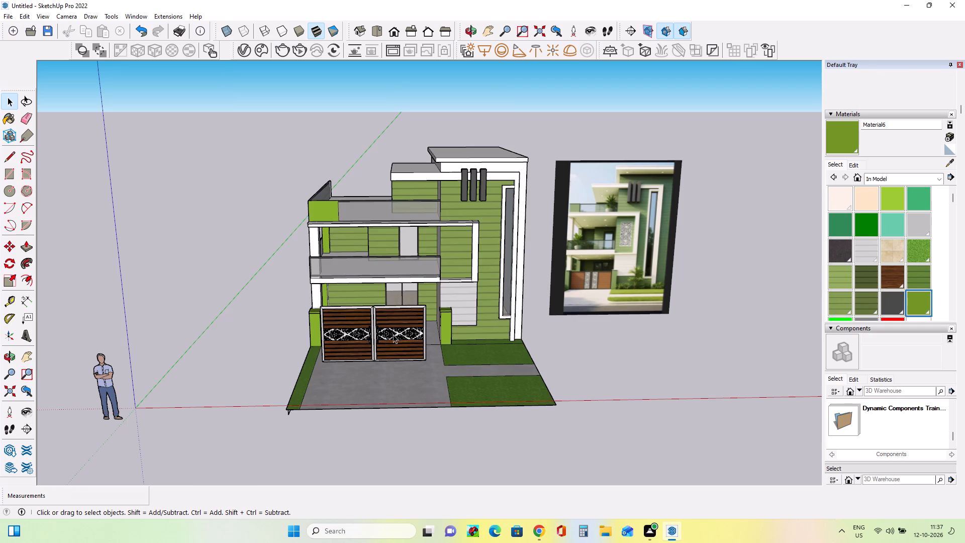
# Move the gate by its bottom front corner about 5' to the inner base corner of the left gate pillar.
pyautogui.click(393, 334)
pyautogui.scroll(8, 363, 354)
pyautogui.moveTo(361, 354); pyautogui.dragTo(436, 320, button='middle')
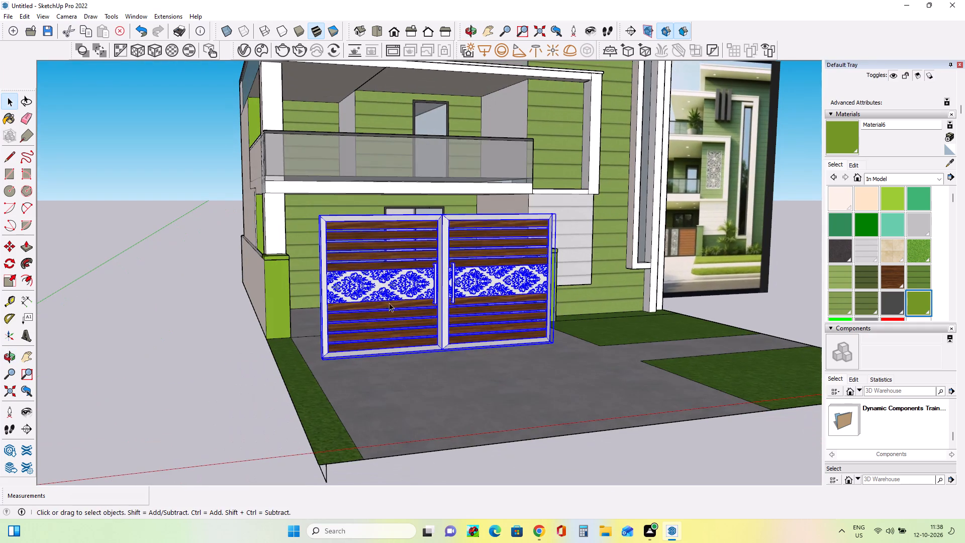
pyautogui.click(9, 247)
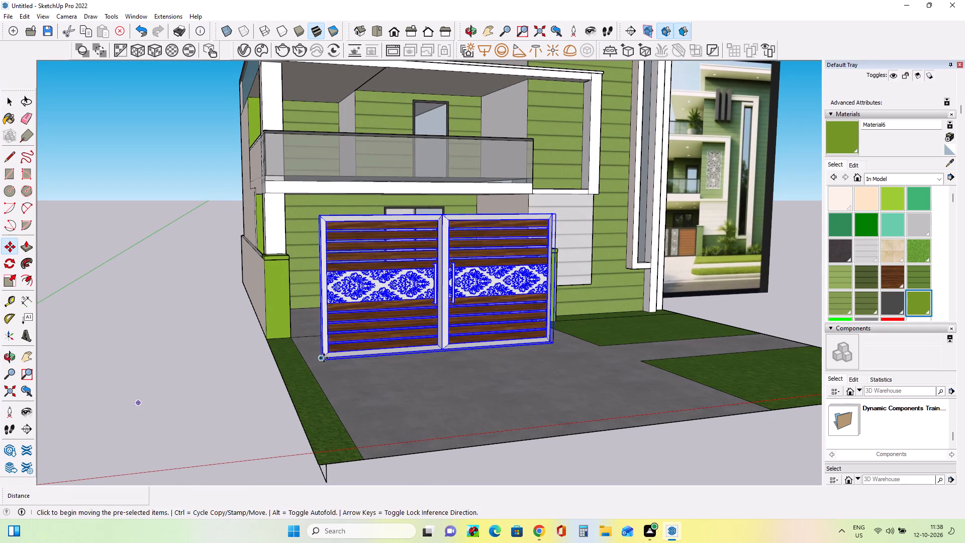
pyautogui.click(324, 358)
pyautogui.click(286, 337)
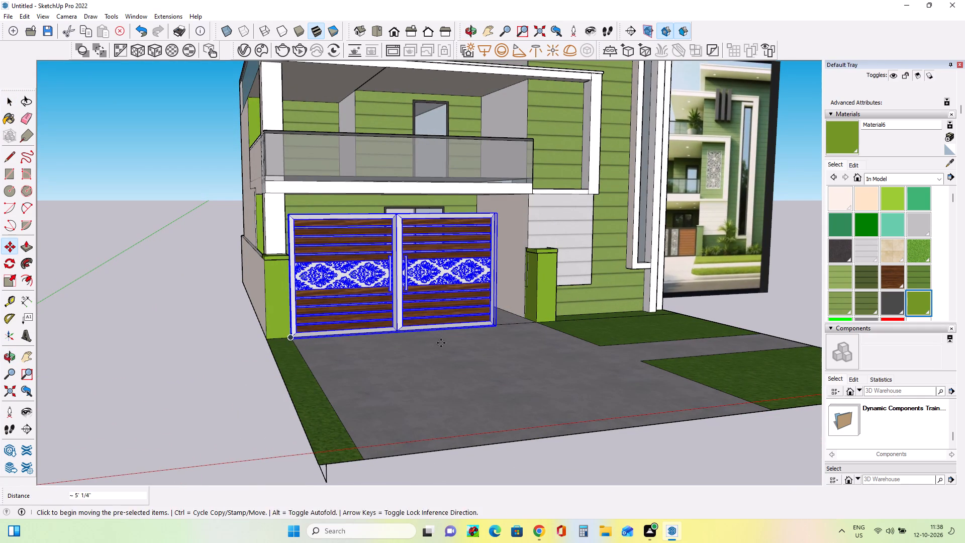
# Scale the gate's width along the red axis to about 1.23 so it reaches the right gate pillar.
pyautogui.moveTo(441, 343); pyautogui.dragTo(386, 376, button='middle')
pyautogui.moveTo(508, 368); pyautogui.dragTo(450, 397, button='middle')
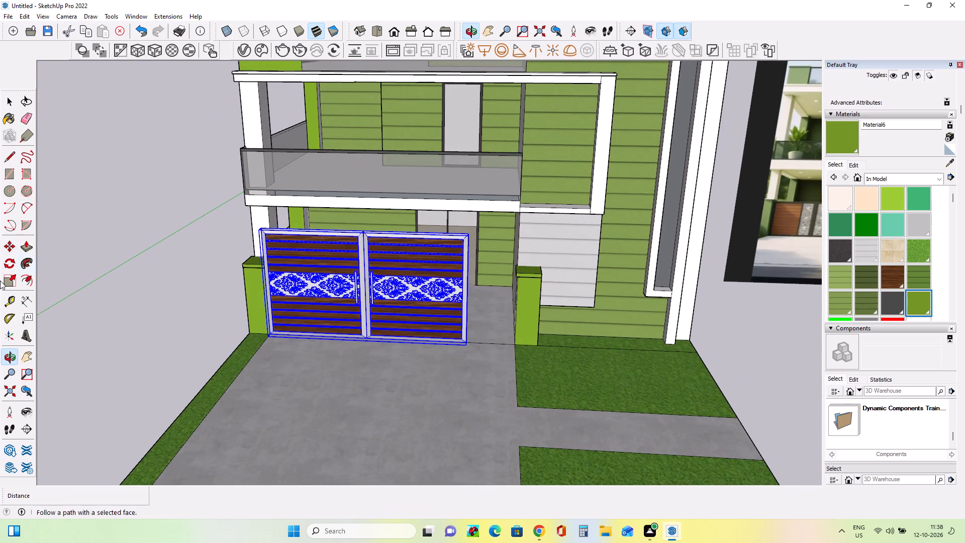
pyautogui.click(11, 279)
pyautogui.moveTo(425, 288); pyautogui.dragTo(243, 324, button='middle')
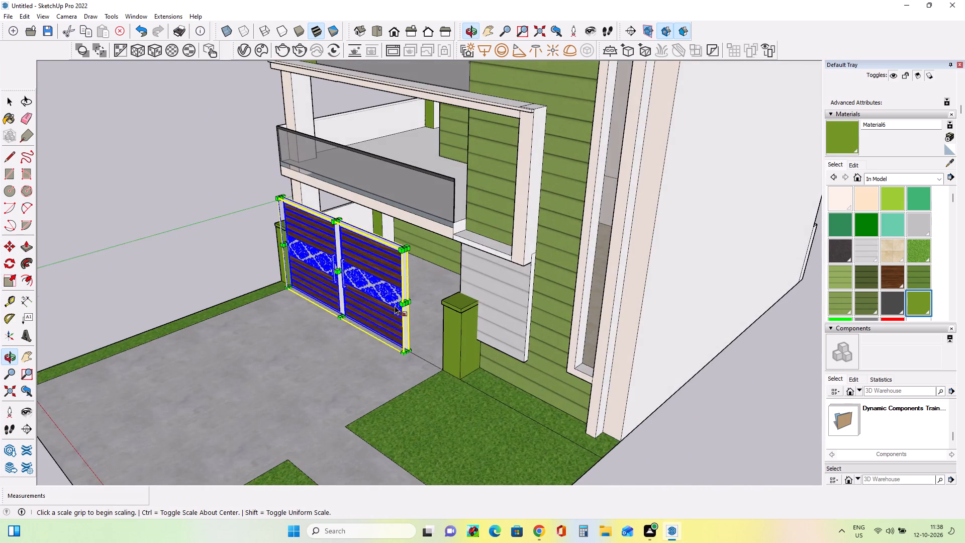
pyautogui.scroll(10, 395, 305)
pyautogui.click(402, 302)
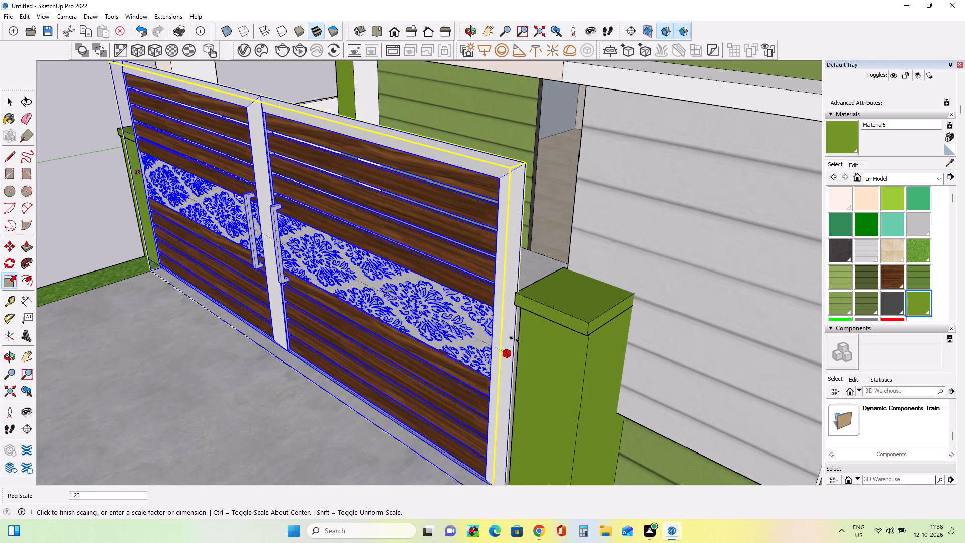
pyautogui.click(515, 339)
# Move the gate by its bottom right corner about 1" to the base of the right pillar.
pyautogui.moveTo(475, 343); pyautogui.dragTo(523, 285, button='middle')
pyautogui.scroll(2, 544, 417)
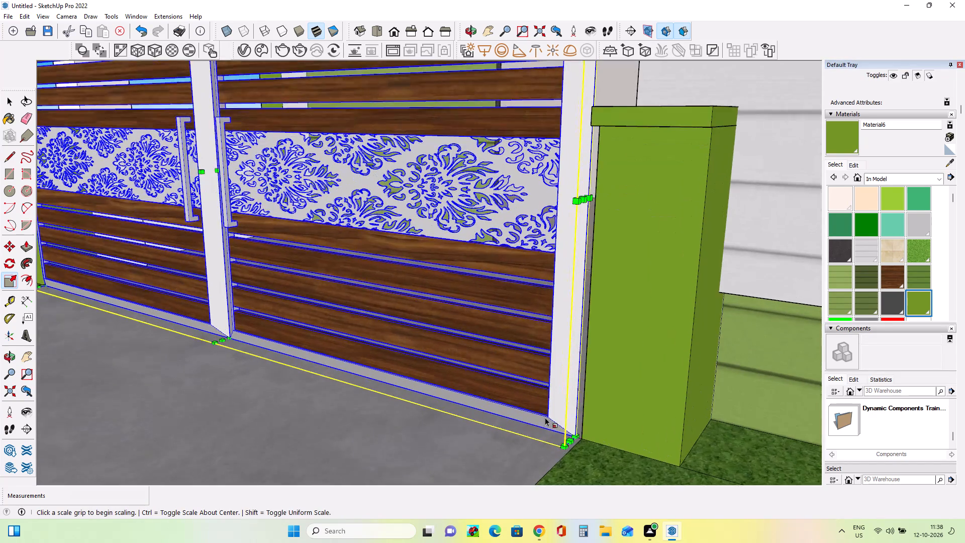
pyautogui.scroll(4, 545, 417)
pyautogui.click(7, 244)
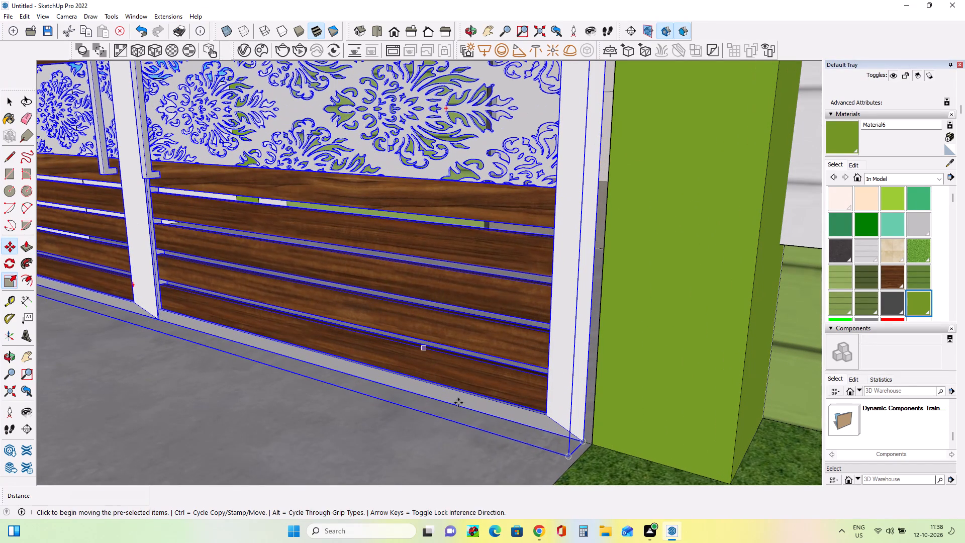
pyautogui.click(584, 440)
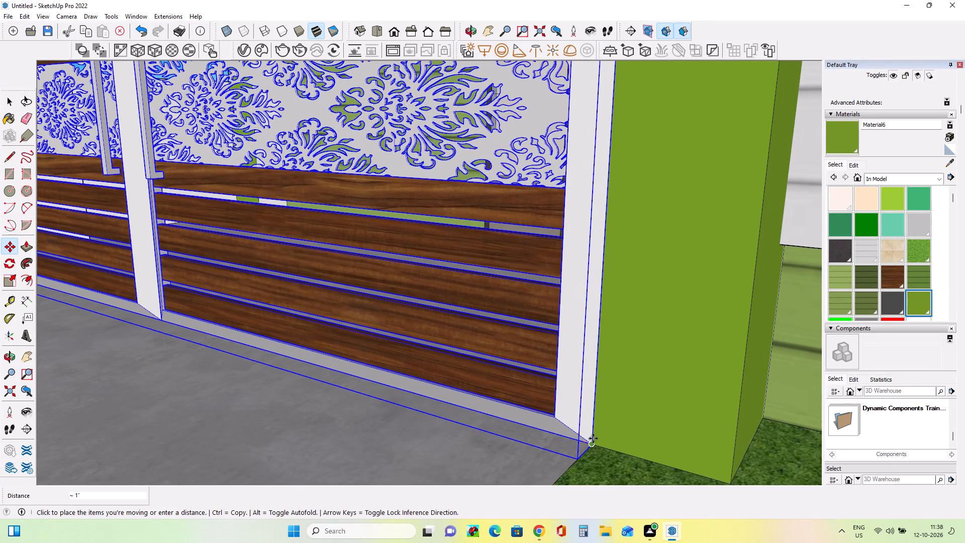
pyautogui.click(593, 438)
# Scale the gate's width along the red axis to about 0.99 at its right pillar side.
pyautogui.scroll(-4, 619, 399)
pyautogui.moveTo(583, 345); pyautogui.dragTo(598, 440, button='middle')
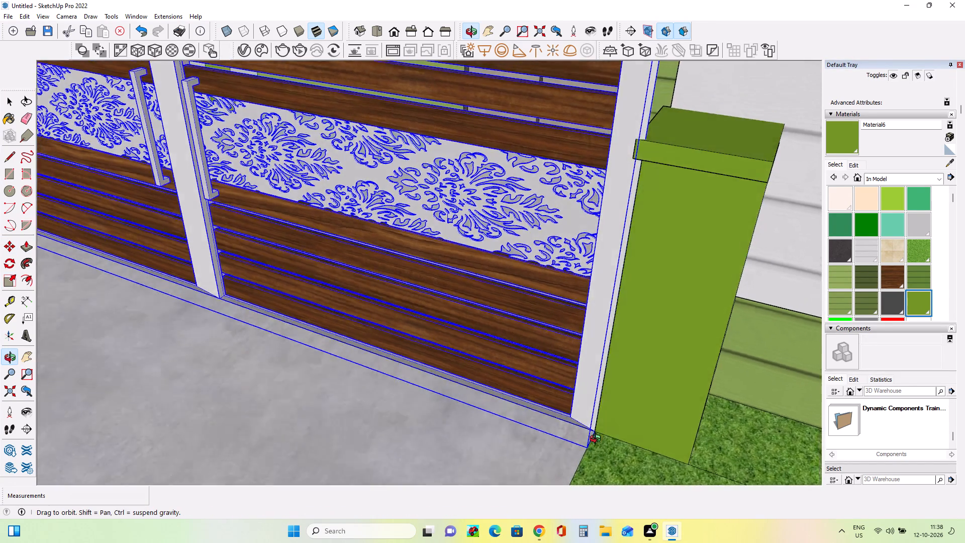
pyautogui.moveTo(598, 440); pyautogui.dragTo(527, 450, button='middle')
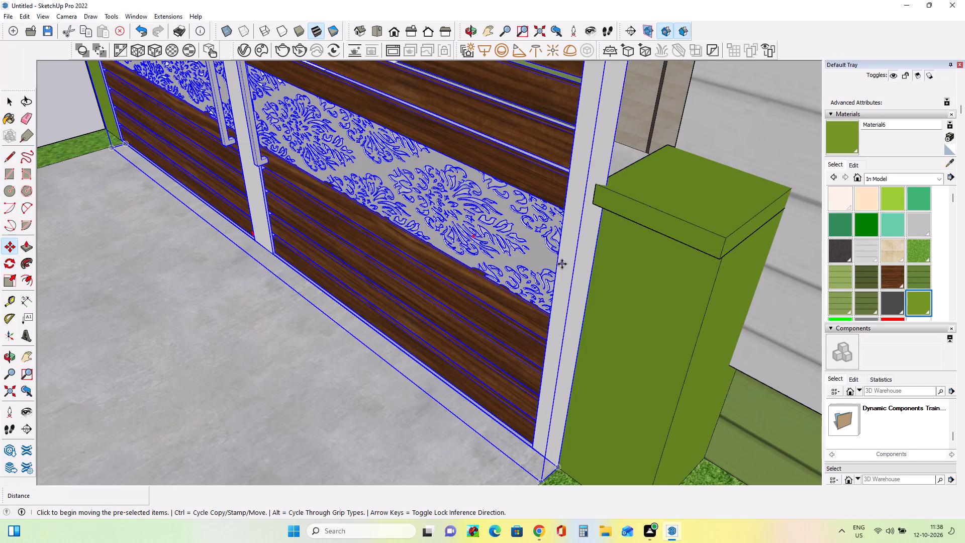
pyautogui.moveTo(524, 258); pyautogui.dragTo(442, 264, button='middle')
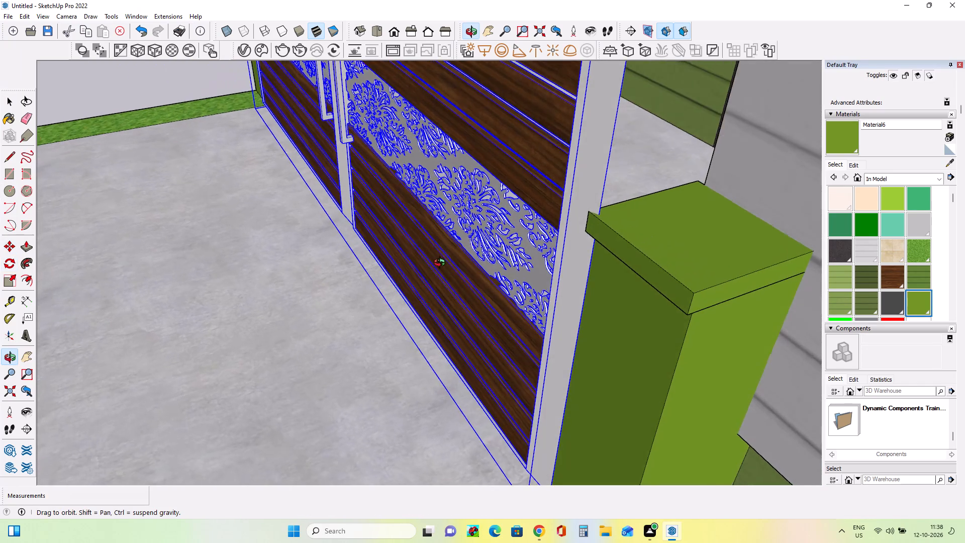
pyautogui.moveTo(442, 264); pyautogui.dragTo(494, 252, button='middle')
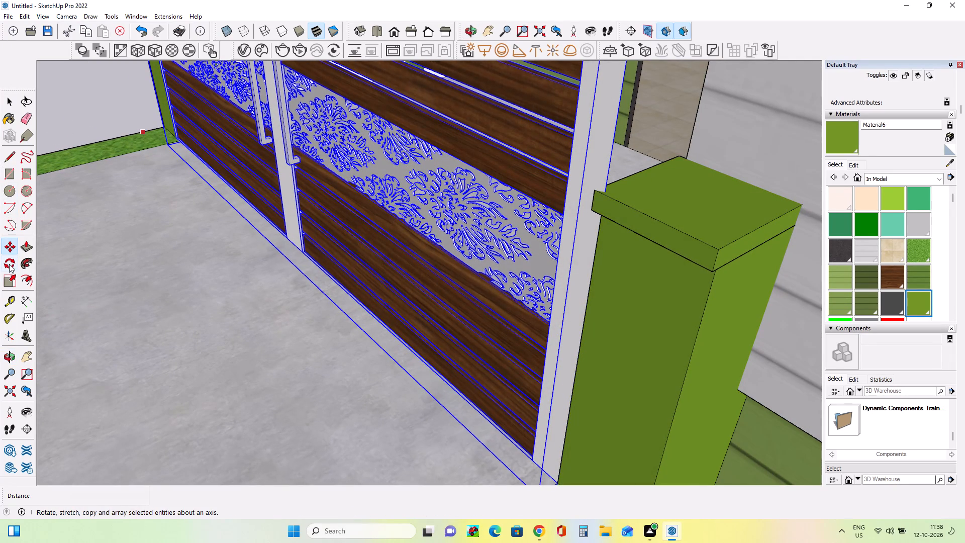
pyautogui.click(11, 284)
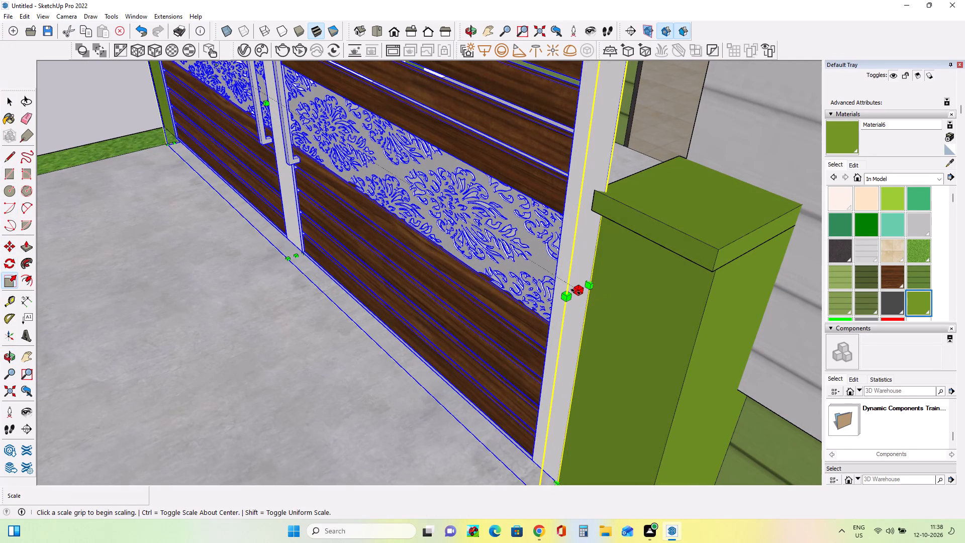
pyautogui.click(576, 292)
pyautogui.click(587, 265)
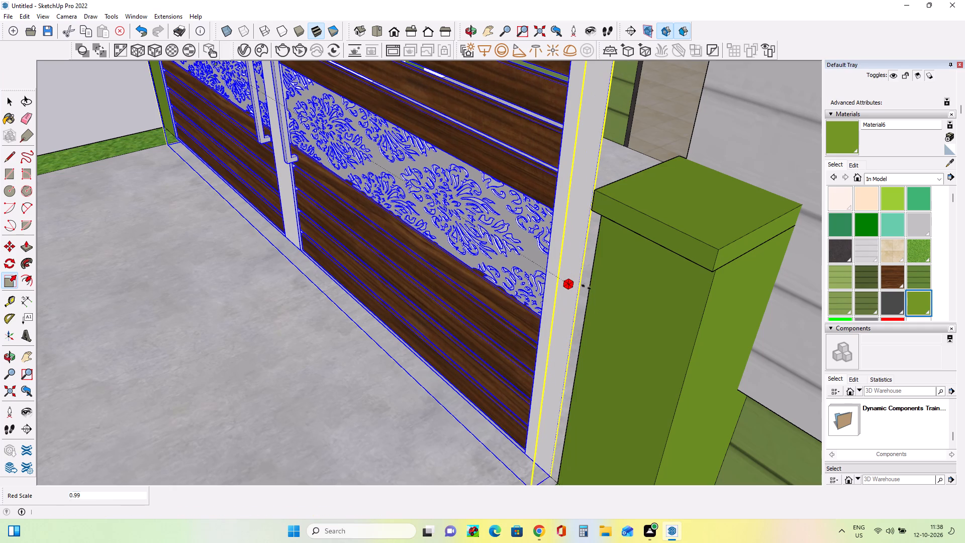
# Move the gate by its bottom right corner about 1 9/16" against the inner face of the right pillar.
pyautogui.moveTo(584, 319); pyautogui.dragTo(607, 270, button='middle')
pyautogui.moveTo(488, 324); pyautogui.dragTo(495, 319, button='middle')
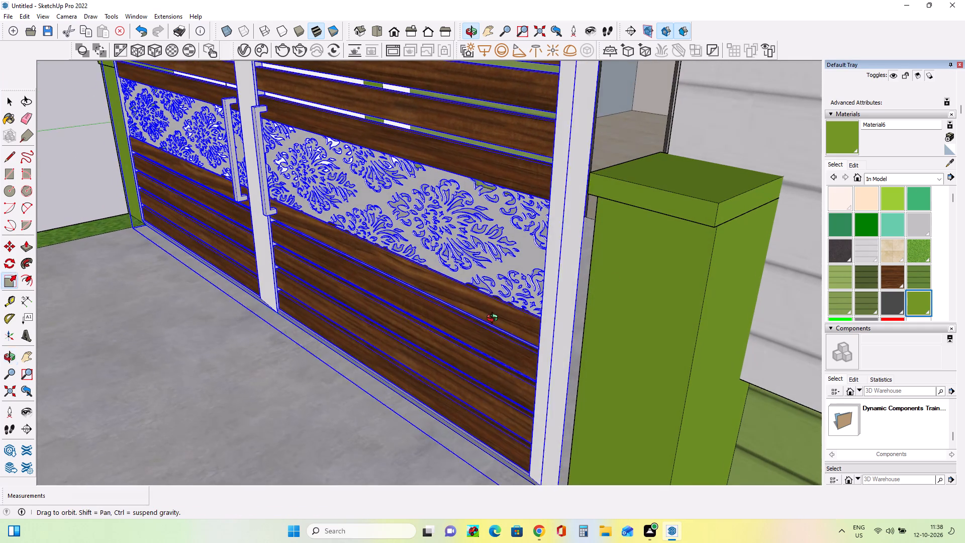
pyautogui.moveTo(495, 319); pyautogui.dragTo(565, 273, button='middle')
pyautogui.scroll(-1, 565, 273)
pyautogui.moveTo(621, 393); pyautogui.dragTo(578, 347, button='middle')
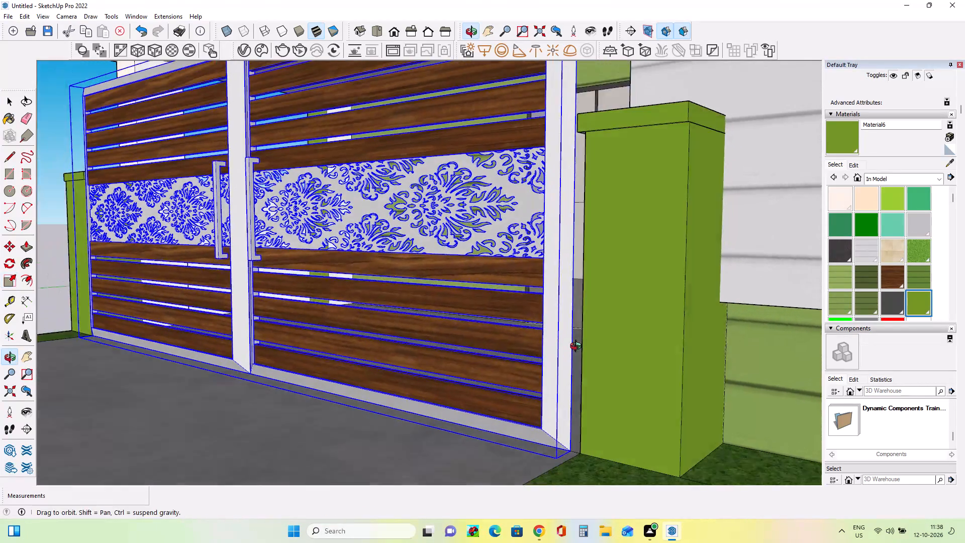
pyautogui.moveTo(578, 347); pyautogui.dragTo(560, 323, button='middle')
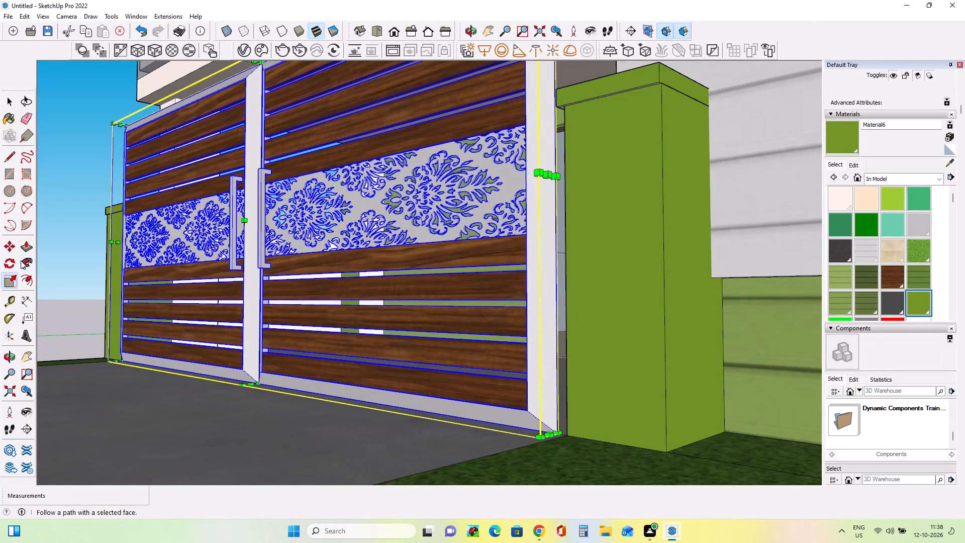
pyautogui.scroll(1, 195, 405)
pyautogui.moveTo(195, 405); pyautogui.dragTo(316, 397, button='middle')
pyautogui.scroll(-3, 81, 341)
pyautogui.scroll(-2, 166, 360)
pyautogui.moveTo(317, 383); pyautogui.dragTo(304, 417, button='middle')
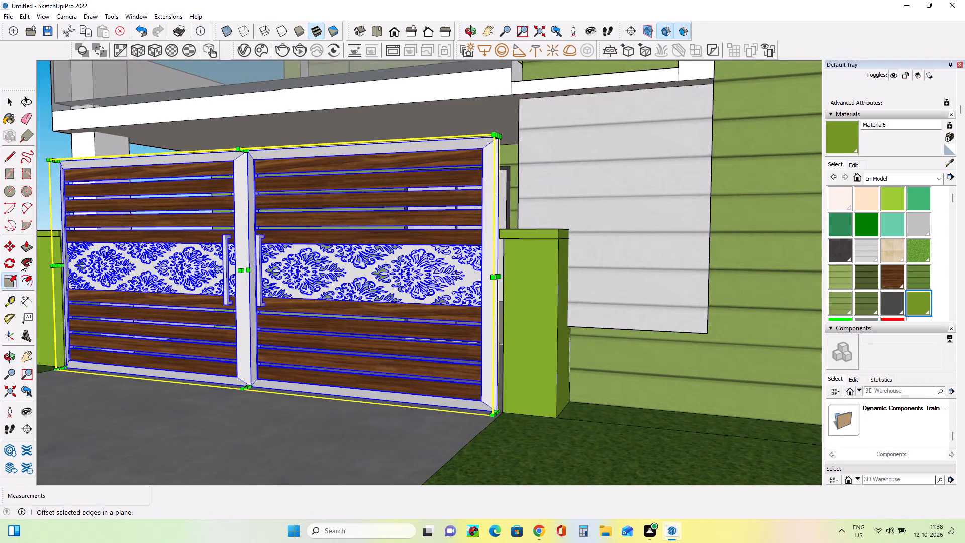
pyautogui.click(7, 250)
pyautogui.click(491, 409)
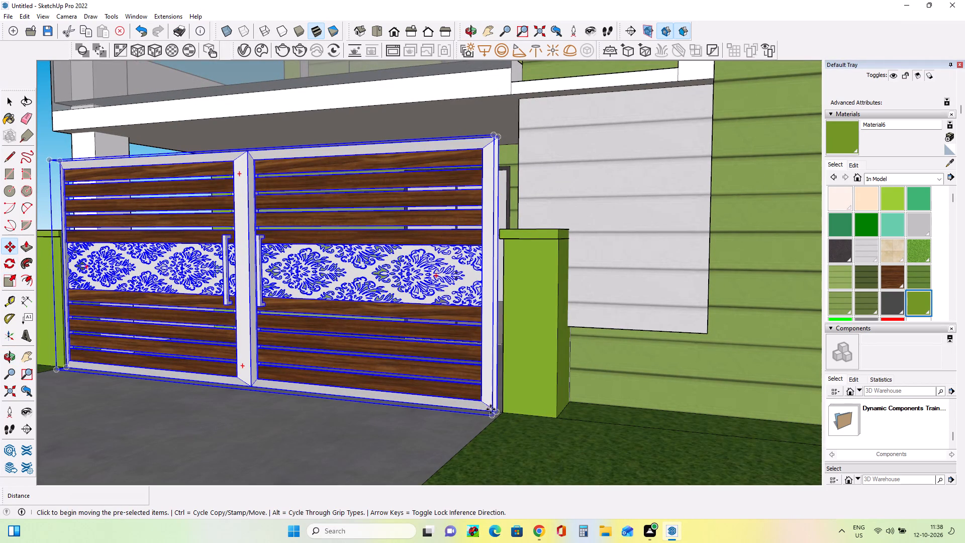
pyautogui.scroll(6, 495, 399)
pyautogui.moveTo(505, 405); pyautogui.dragTo(513, 409)
pyautogui.moveTo(545, 421); pyautogui.dragTo(629, 428, button='middle')
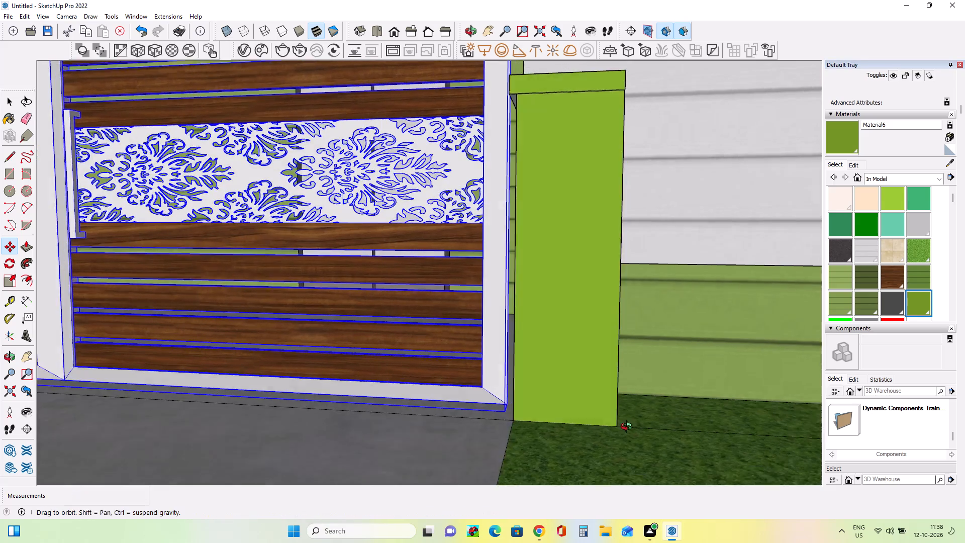
pyautogui.moveTo(629, 428); pyautogui.dragTo(638, 429, button='middle')
pyautogui.scroll(7, 508, 412)
pyautogui.click(497, 402)
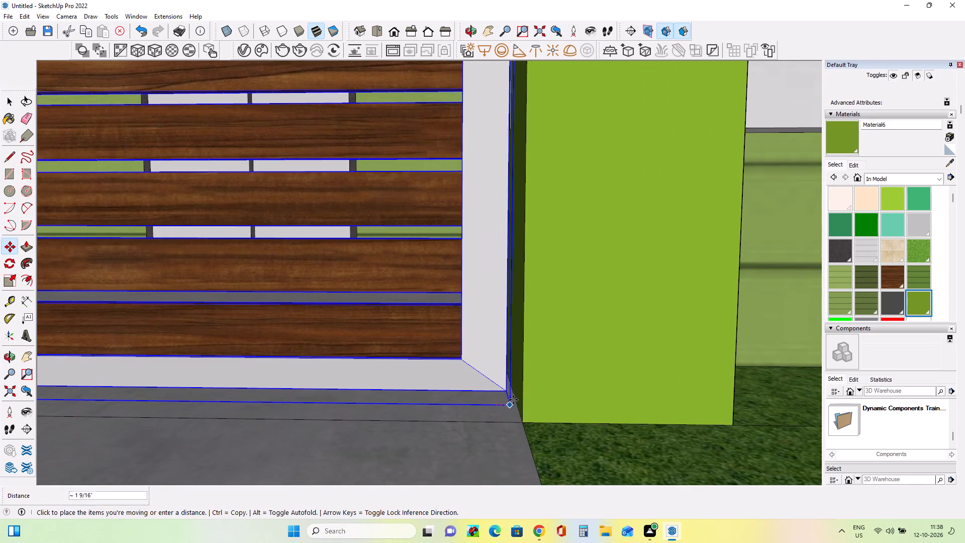
pyautogui.click(517, 399)
# Scale the gate's width along the red axis to about 1.02 so its left edge meets the left pillar.
pyautogui.scroll(-5, 630, 417)
pyautogui.moveTo(636, 422); pyautogui.dragTo(650, 461, button='middle')
pyautogui.scroll(-18, 650, 460)
pyautogui.scroll(-3, 651, 443)
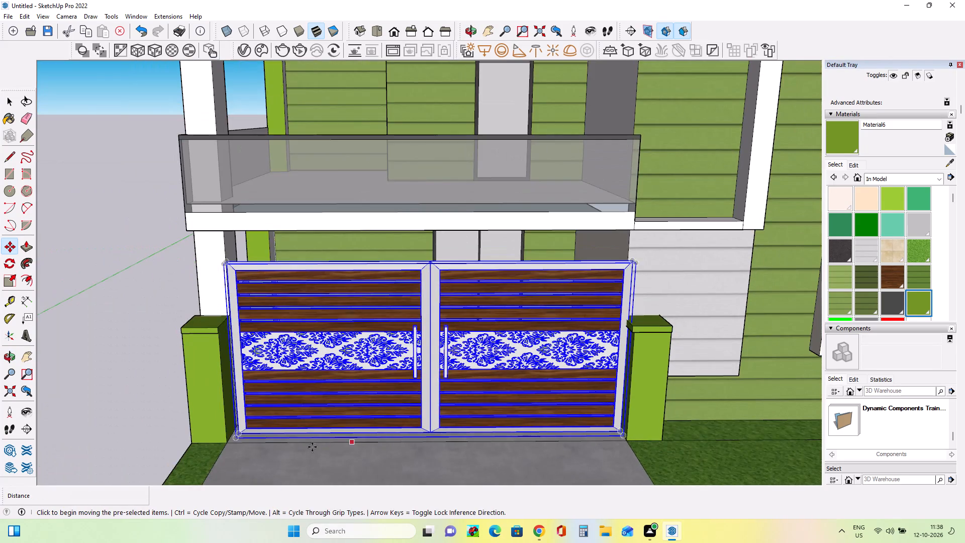
pyautogui.scroll(10, 234, 432)
pyautogui.click(8, 284)
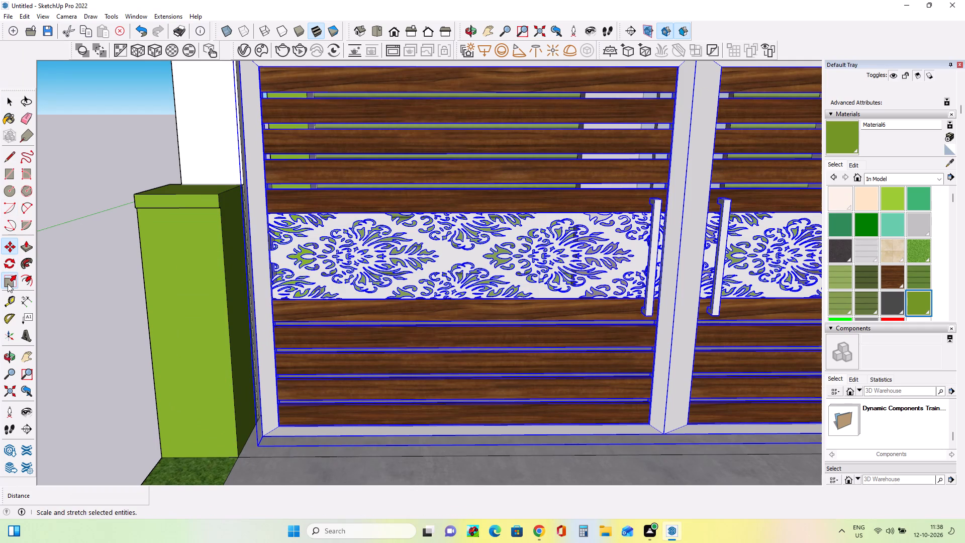
pyautogui.click(252, 255)
pyautogui.click(230, 254)
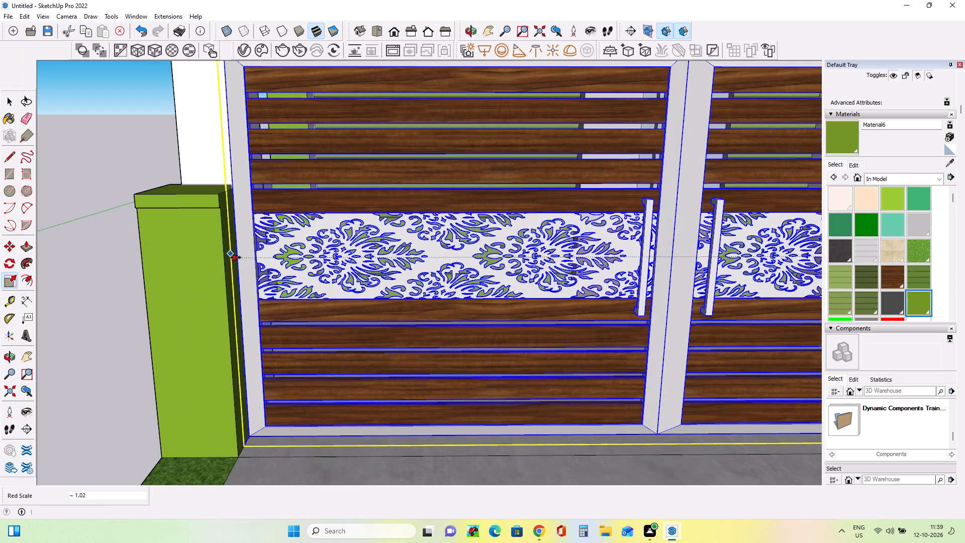
# Scale the double gate's height along the blue axis to about 0.76, level with the gate pillars' tops, and deselect it.
pyautogui.scroll(-10, 344, 297)
pyautogui.moveTo(545, 246); pyautogui.dragTo(535, 351, button='middle')
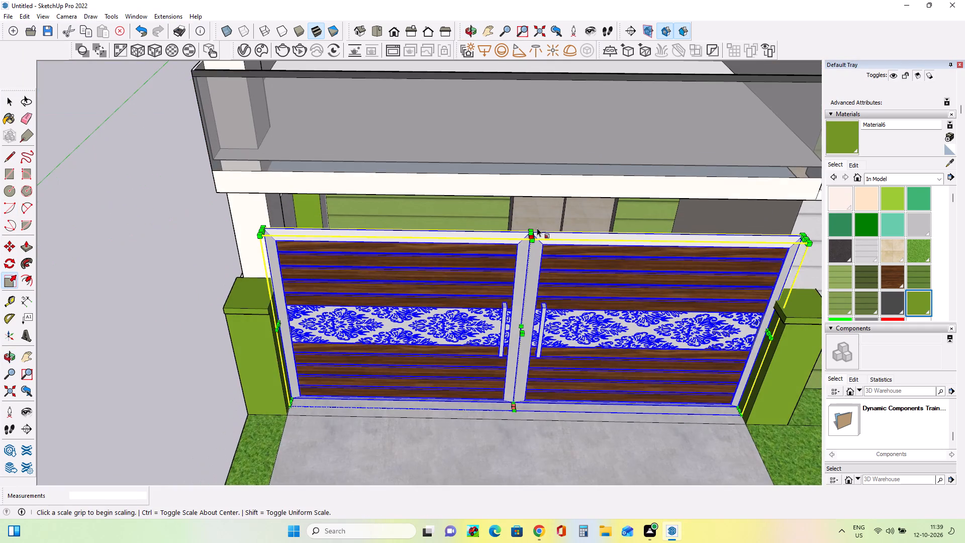
pyautogui.scroll(4, 537, 228)
pyautogui.click(526, 239)
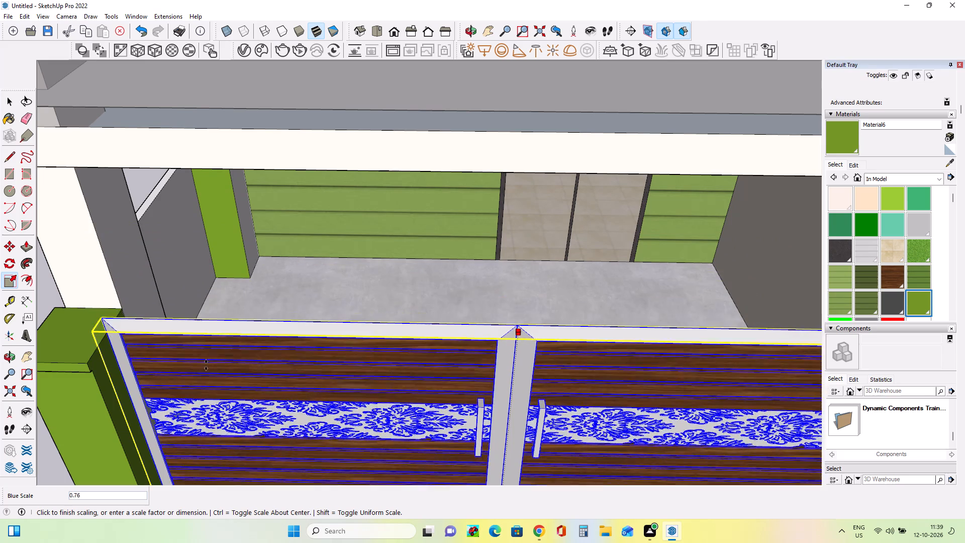
pyautogui.click(76, 353)
pyautogui.moveTo(239, 323); pyautogui.dragTo(262, 273, button='middle')
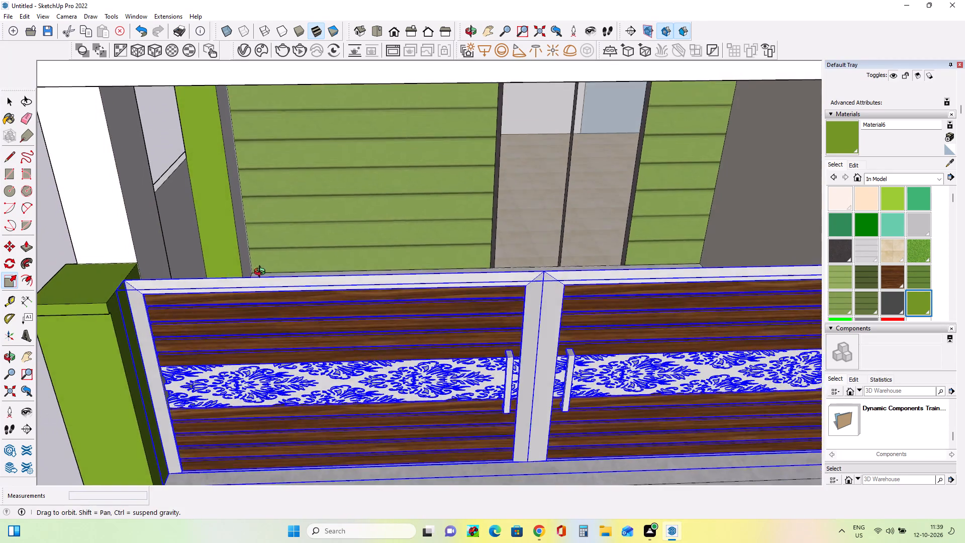
pyautogui.moveTo(262, 273); pyautogui.dragTo(265, 259, button='middle')
pyautogui.scroll(-9, 265, 259)
pyautogui.moveTo(493, 298); pyautogui.dragTo(488, 260, button='middle')
pyautogui.click(4, 104)
pyautogui.click(159, 195)
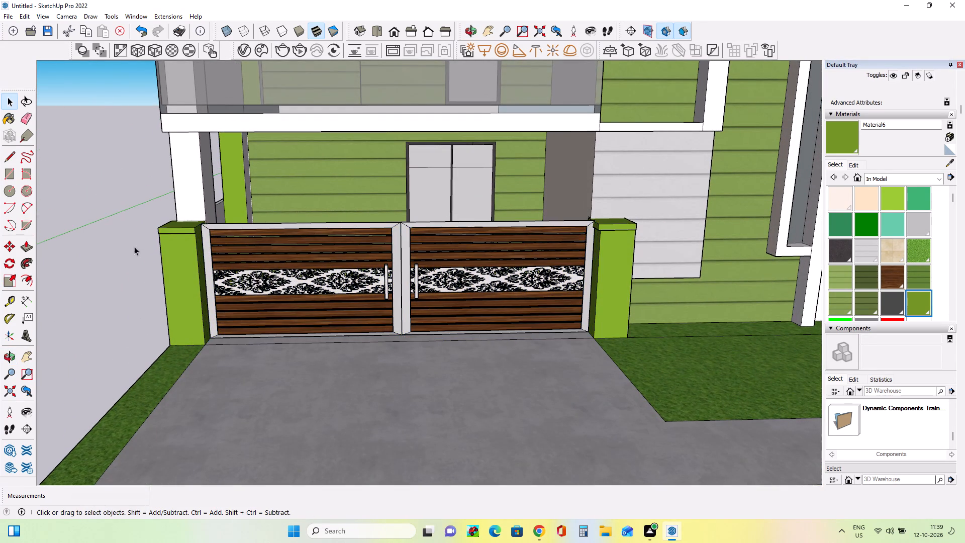
# Select the left gate pillar's geometry beside the driveway with a selection window.
pyautogui.moveTo(148, 255); pyautogui.dragTo(149, 240, button='middle')
pyautogui.scroll(-12, 146, 239)
pyautogui.scroll(-5, 284, 241)
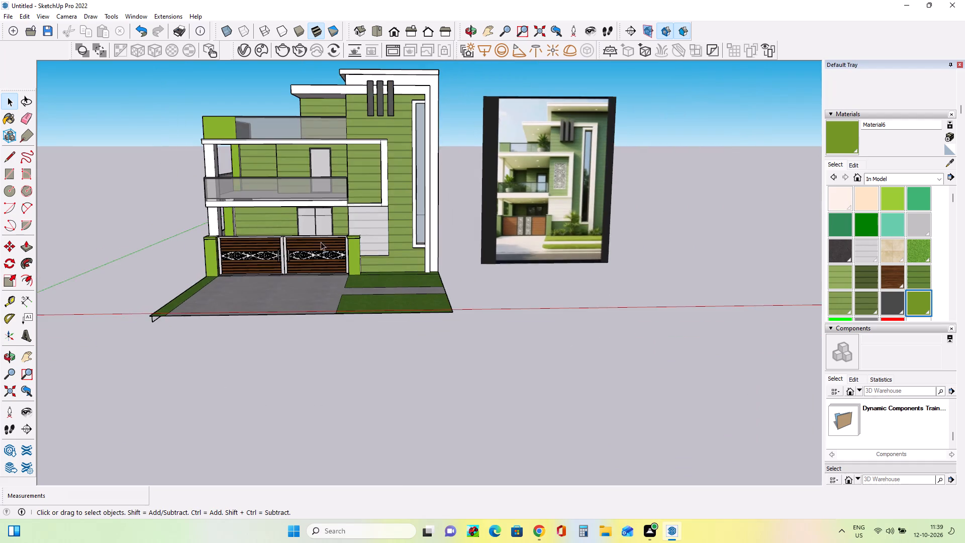
pyautogui.moveTo(360, 246); pyautogui.dragTo(378, 280, button='middle')
pyautogui.scroll(3, 145, 241)
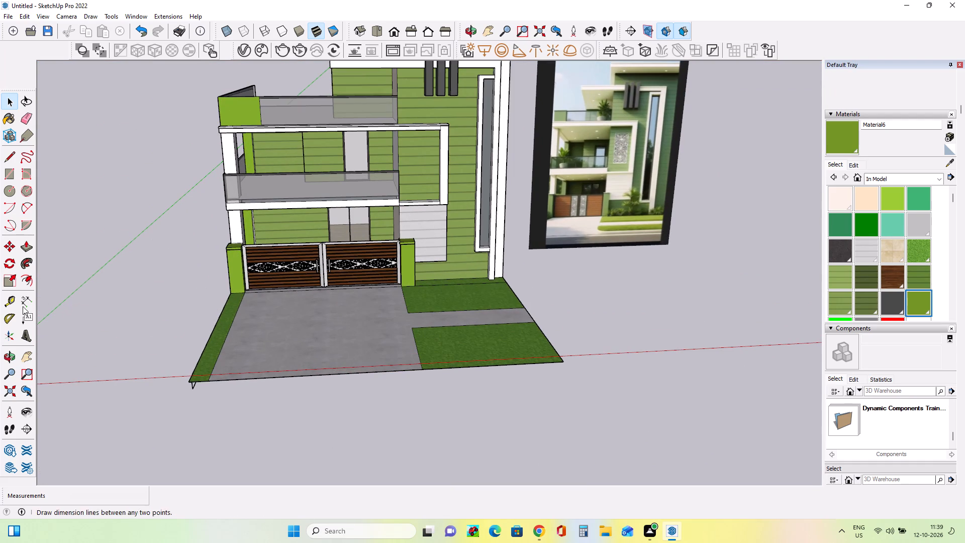
pyautogui.click(8, 9)
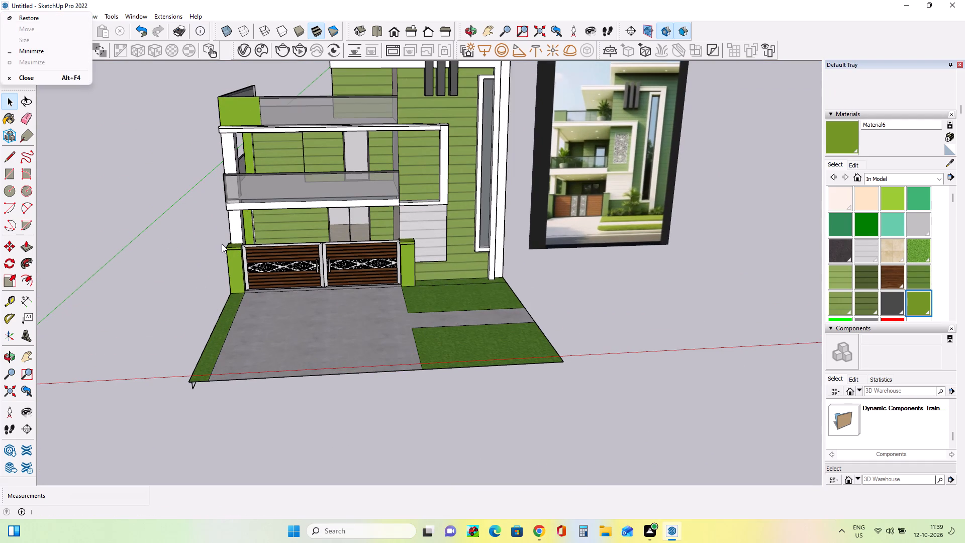
pyautogui.moveTo(67, 322); pyautogui.dragTo(470, 147)
pyautogui.moveTo(365, 452); pyautogui.dragTo(352, 420)
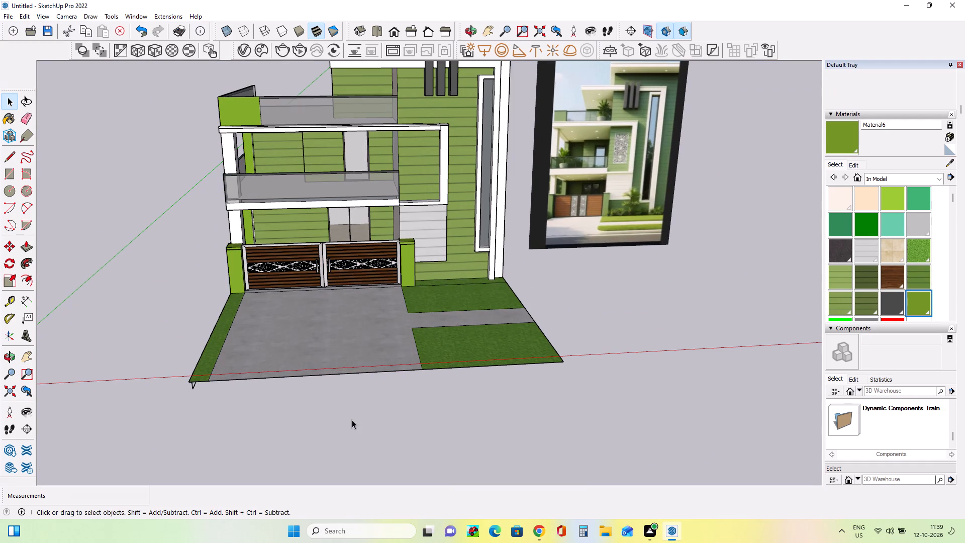
pyautogui.moveTo(162, 362); pyautogui.dragTo(360, 249)
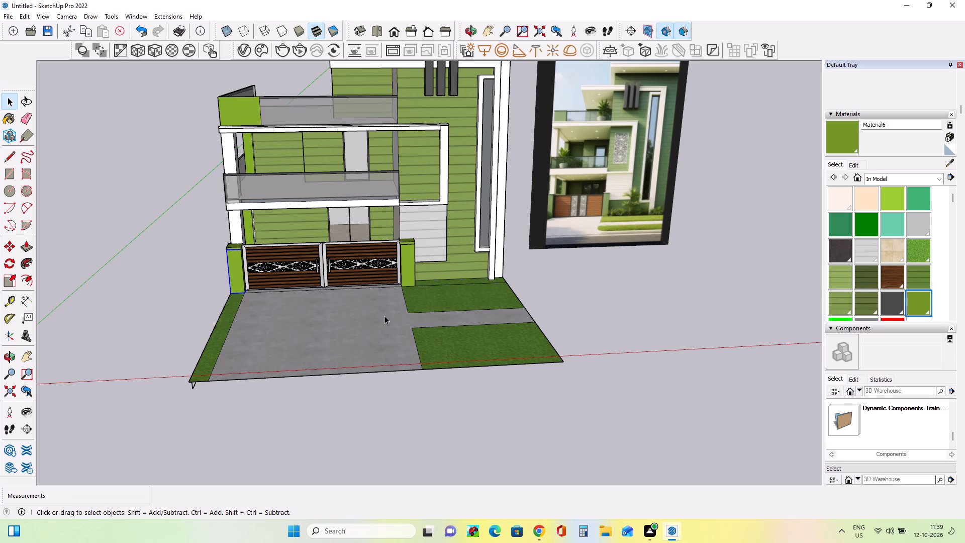
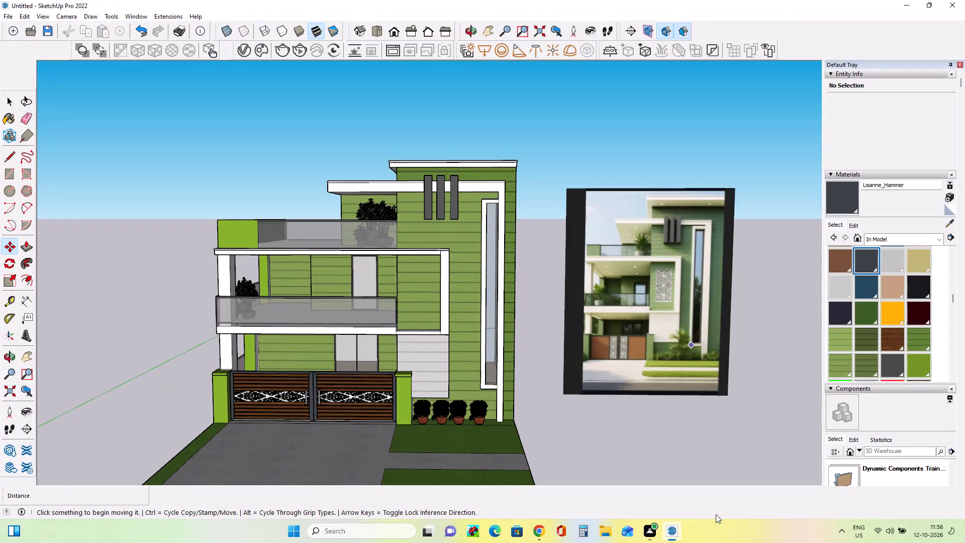
# Keep the untitled house model open without discarding its changes, and bring up the file commands.
pyautogui.click(8, 23)
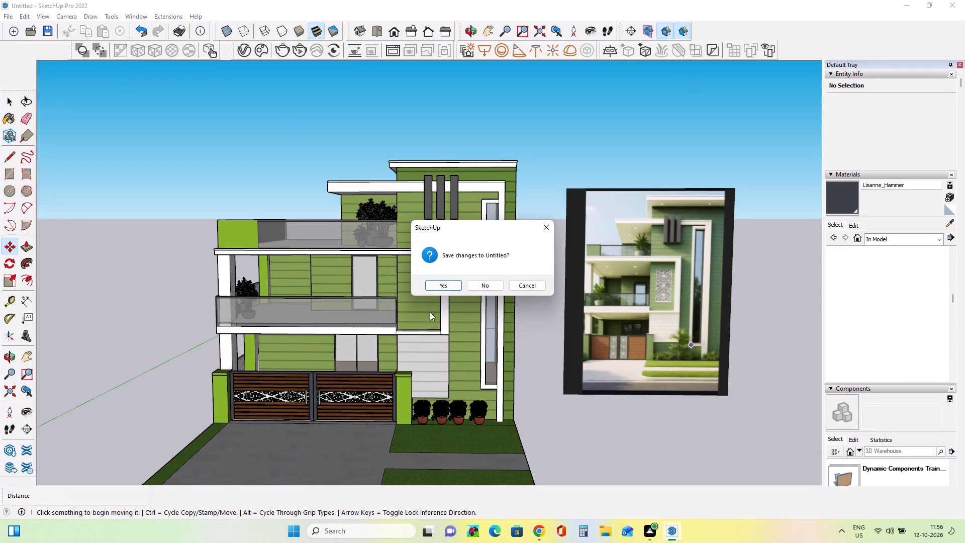
pyautogui.click(528, 289)
pyautogui.click(8, 16)
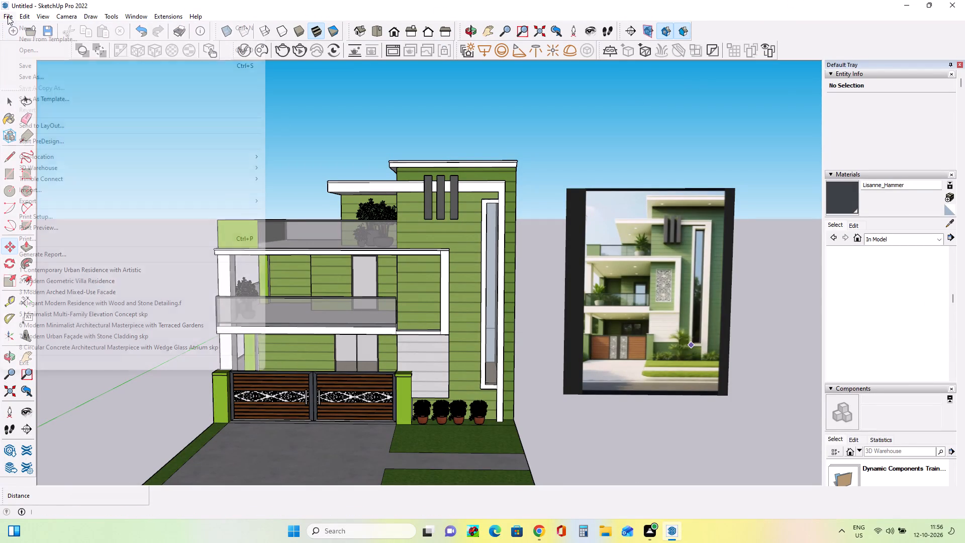
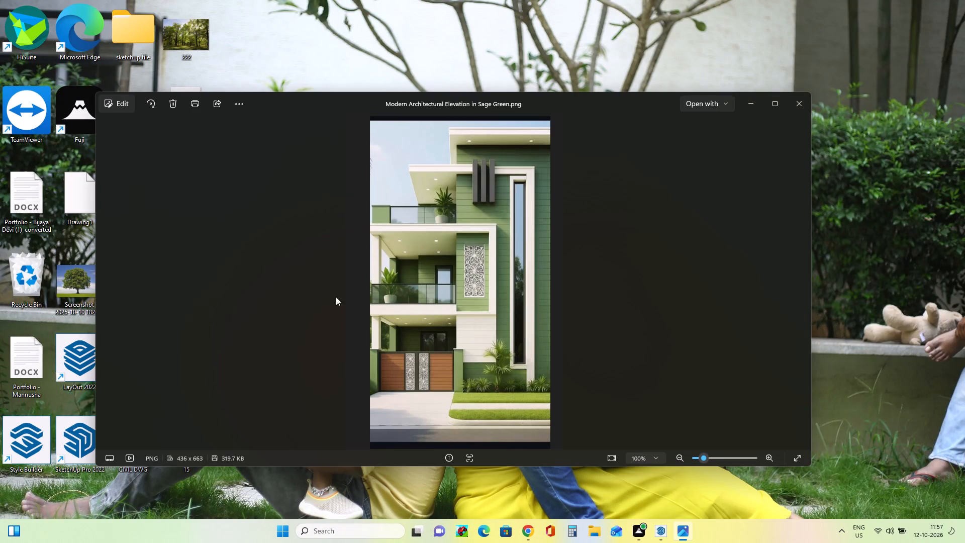
# Capture a rectangular snip of the white floral lattice panel on the upper green wall of the reference image with Snipping Tool.
pyautogui.scroll(6, 489, 292)
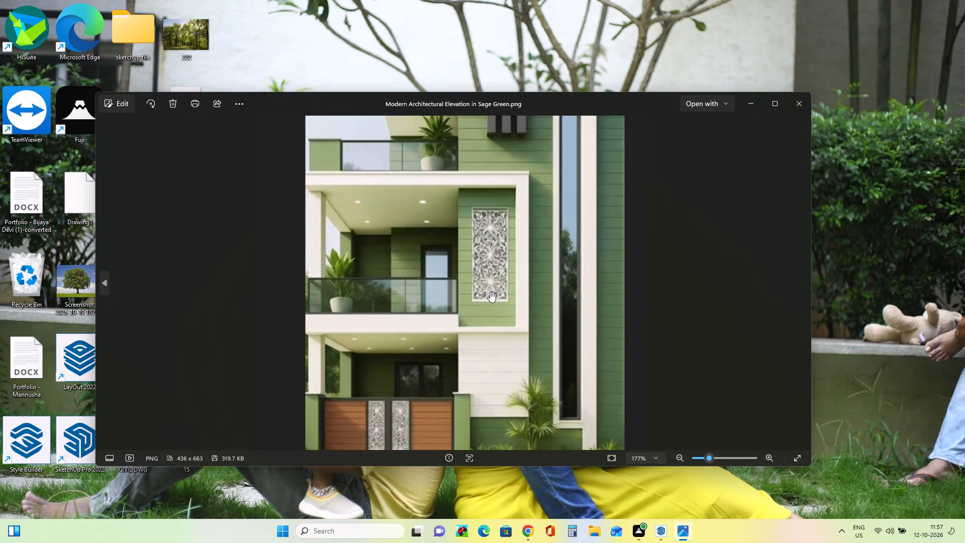
pyautogui.click(367, 530)
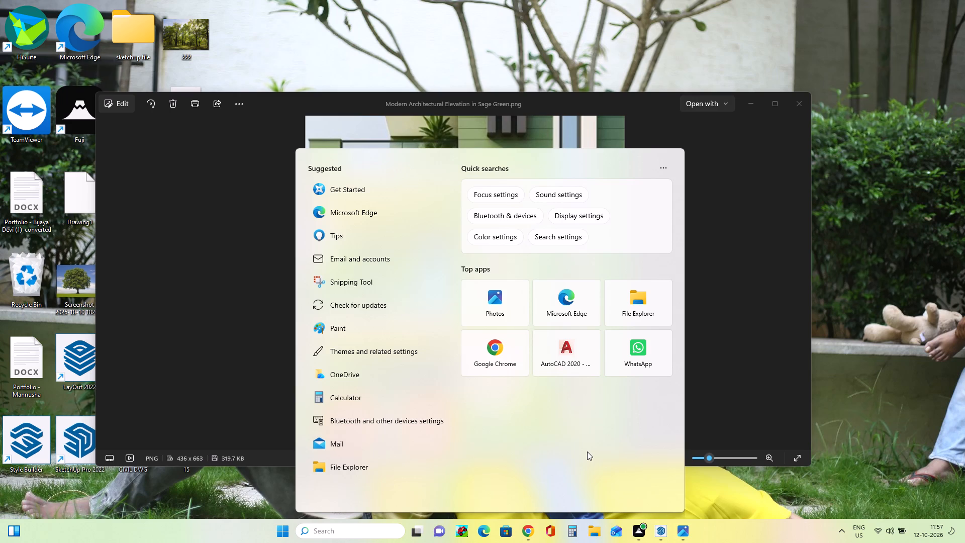
pyautogui.click(352, 277)
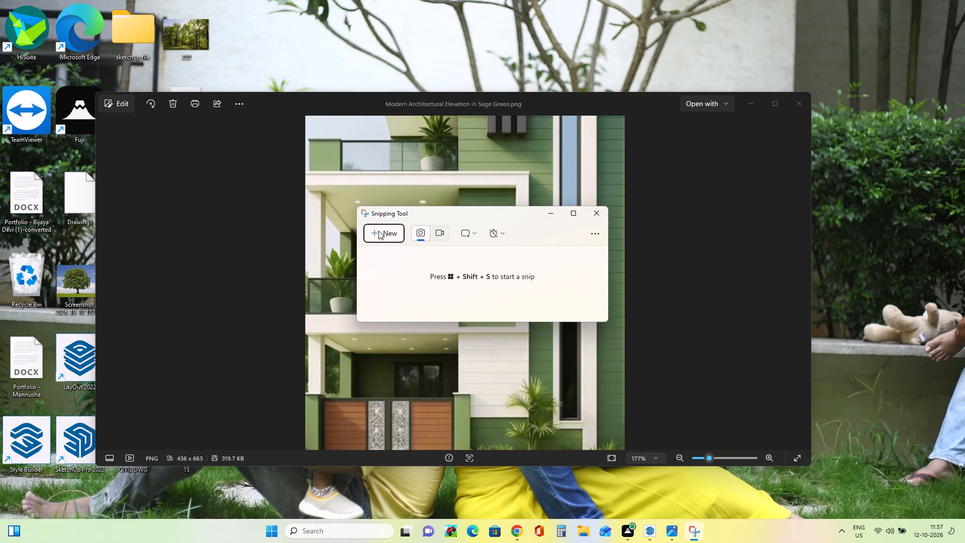
pyautogui.click(380, 233)
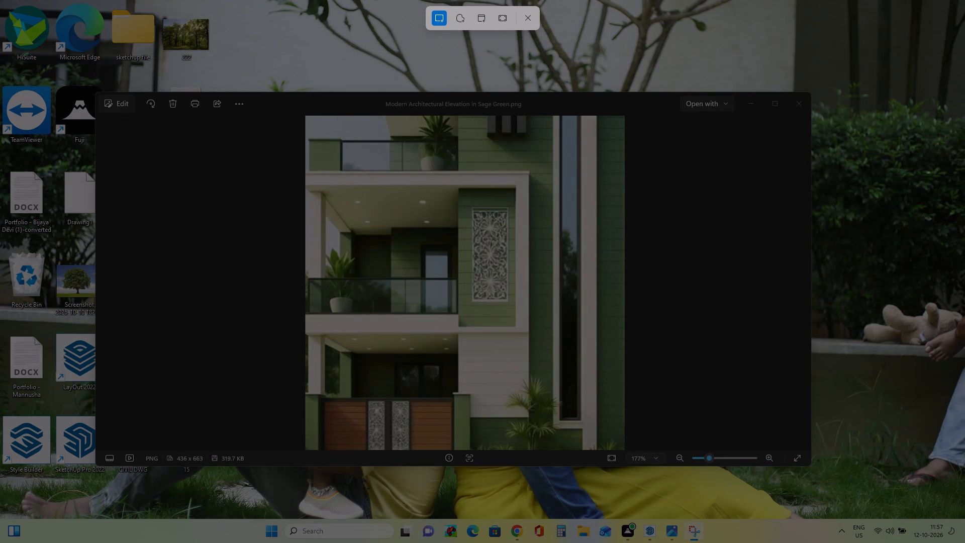
pyautogui.scroll(3, 504, 216)
pyautogui.moveTo(510, 206); pyautogui.dragTo(468, 304)
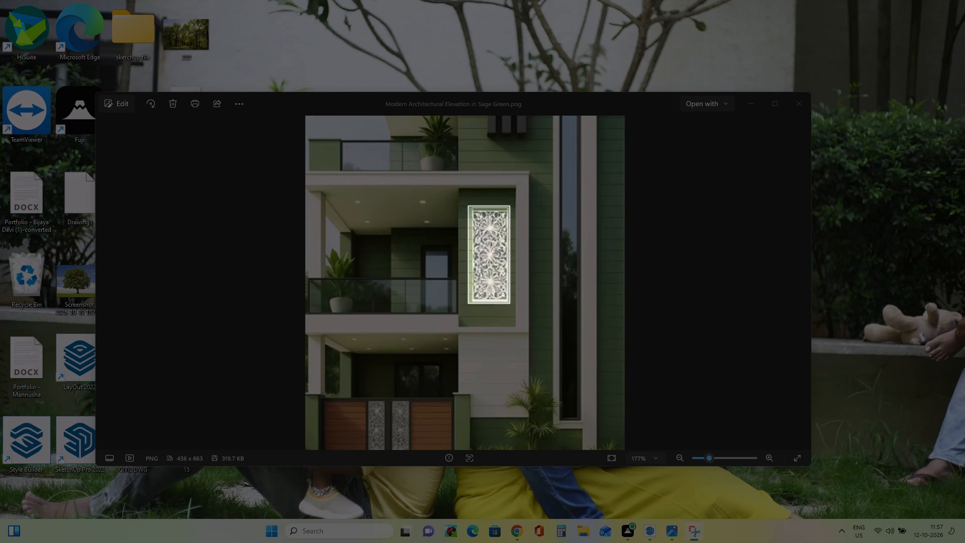
pyautogui.moveTo(468, 304); pyautogui.dragTo(472, 302)
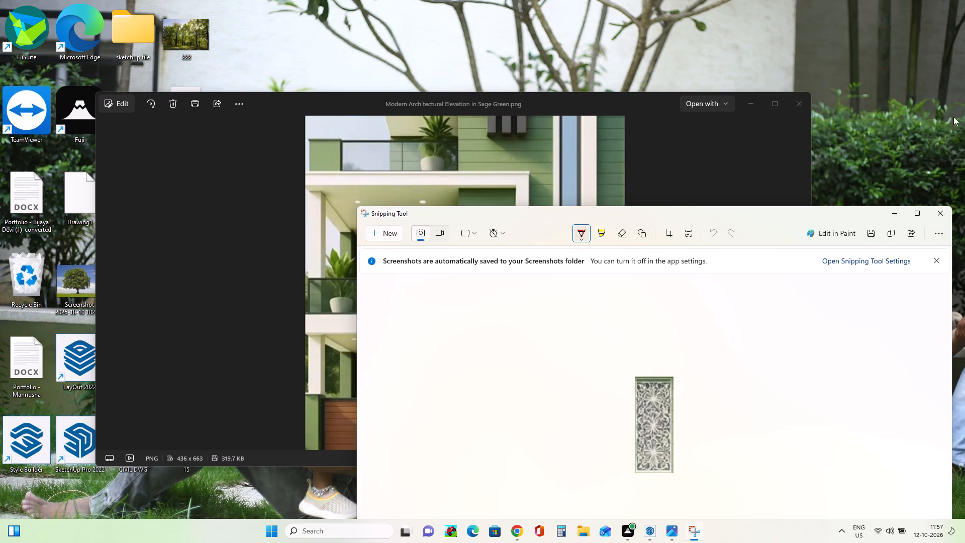
# Start saving the lattice snip as a PNG in the Screenshots folder, declining to replace the existing file with the default name.
pyautogui.click(873, 236)
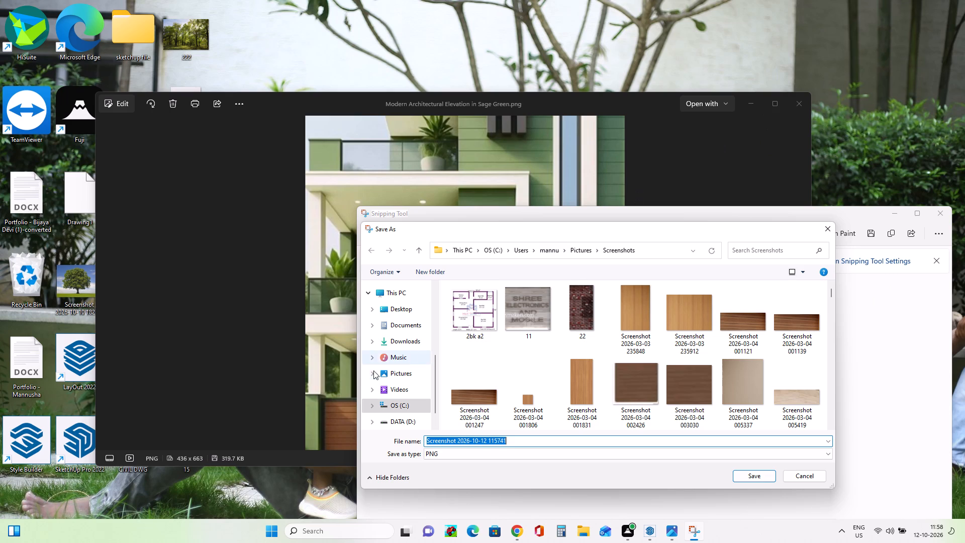
pyautogui.click(760, 482)
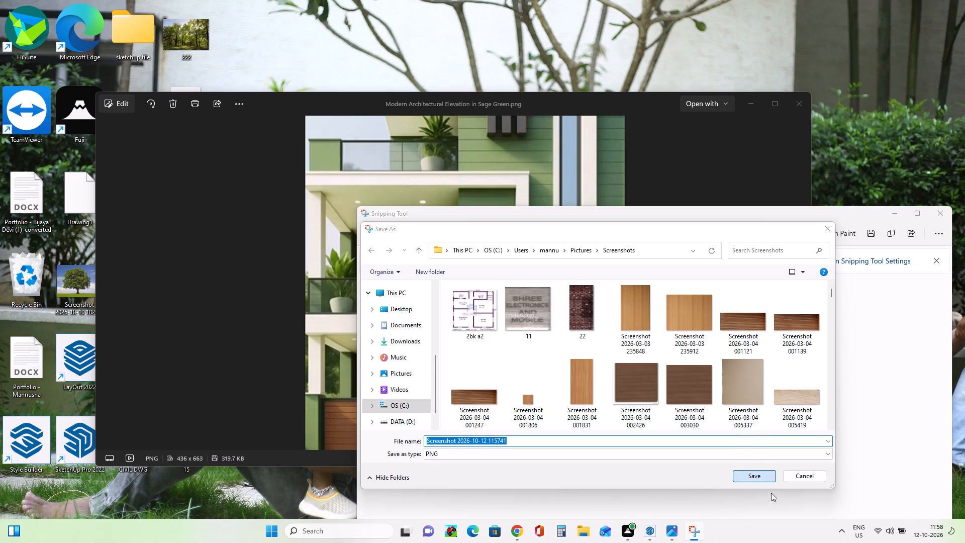
pyautogui.click(749, 476)
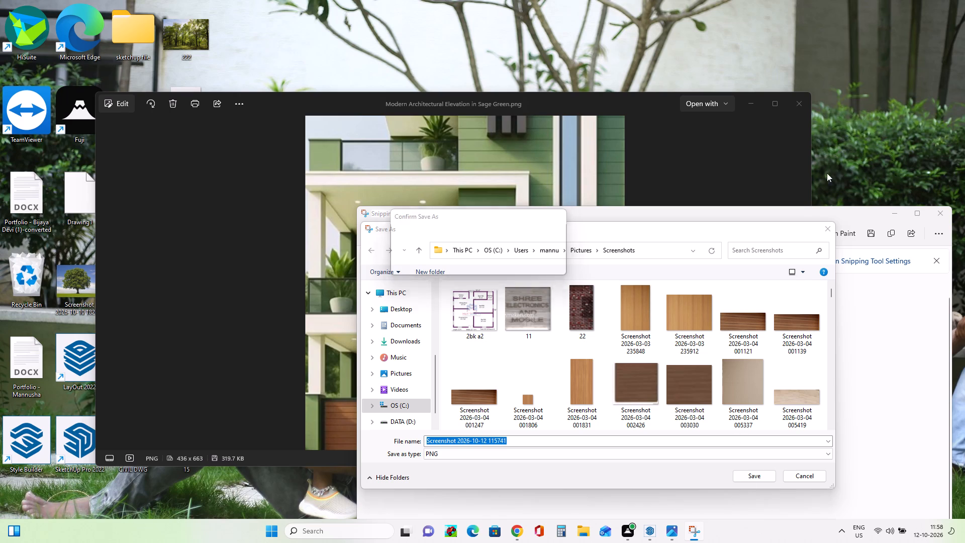
pyautogui.click(577, 211)
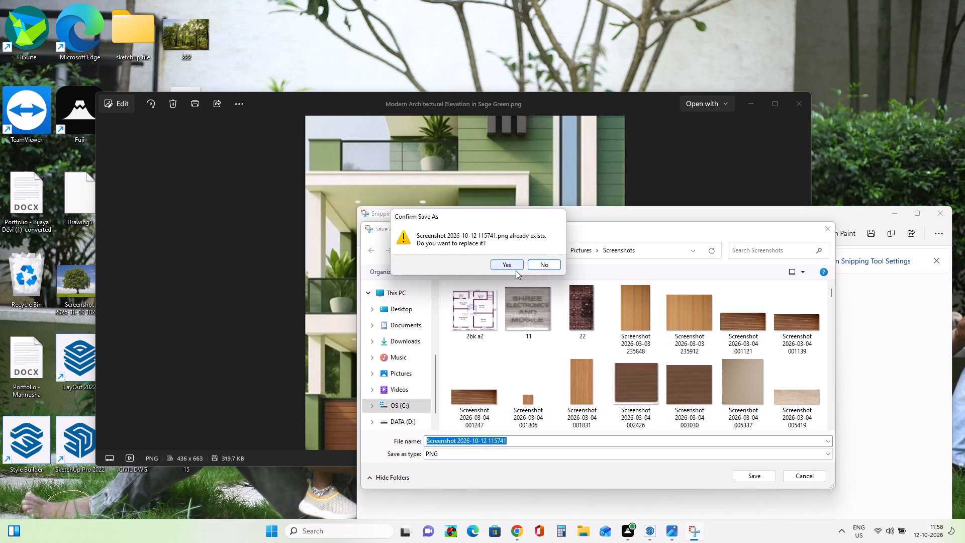
pyautogui.click(540, 265)
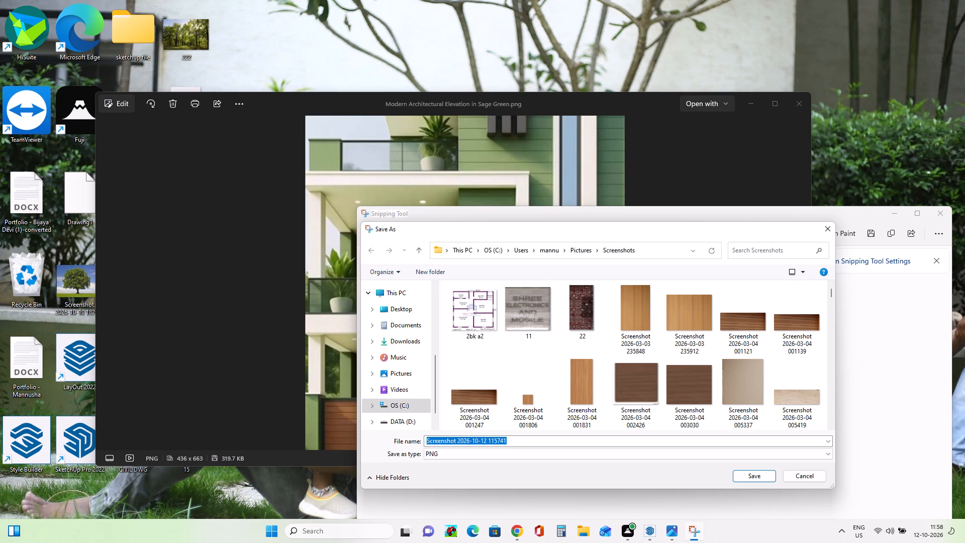
# Save the lattice snip under the shortened name "Screenshot 2026-" and minimize Snipping Tool to return to the reference image.
pyautogui.click(518, 438)
pyautogui.click(518, 441)
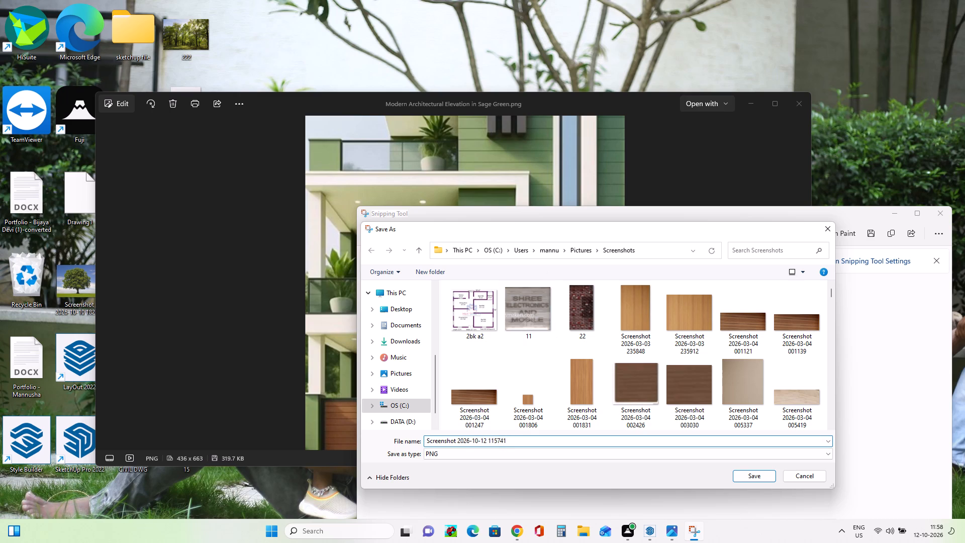
pyautogui.press('Delete')
pyautogui.press('BackSpace')
pyautogui.press('BackSpace')
pyautogui.press('BackSpace')
pyautogui.press('BackSpace')
pyautogui.press('BackSpace')
pyautogui.press('BackSpace')
pyautogui.press('BackSpace')
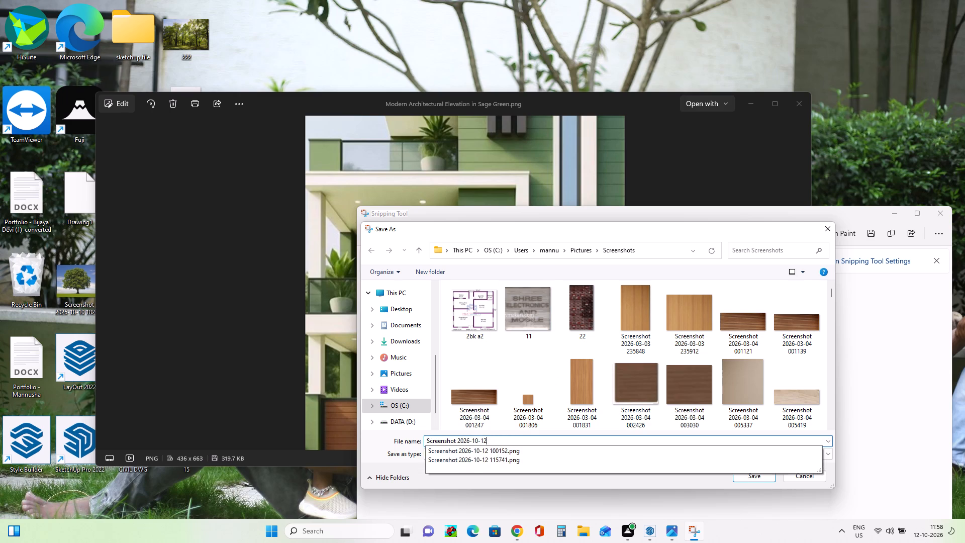
pyautogui.press('BackSpace')
pyautogui.press('BackSpace')
pyautogui.press('BackSpace')
pyautogui.press('BackSpace')
pyautogui.press('BackSpace')
pyautogui.press('Return')
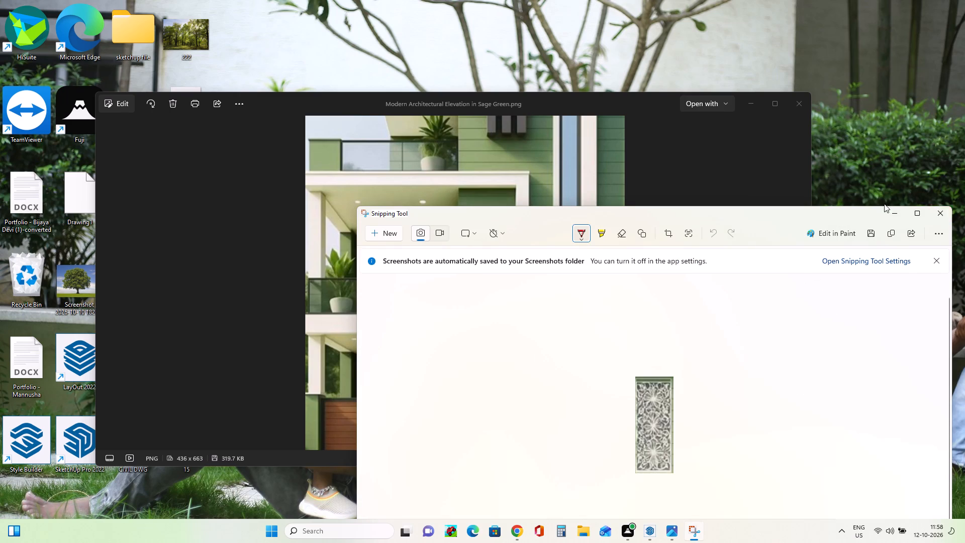
pyautogui.click(891, 207)
pyautogui.click(897, 213)
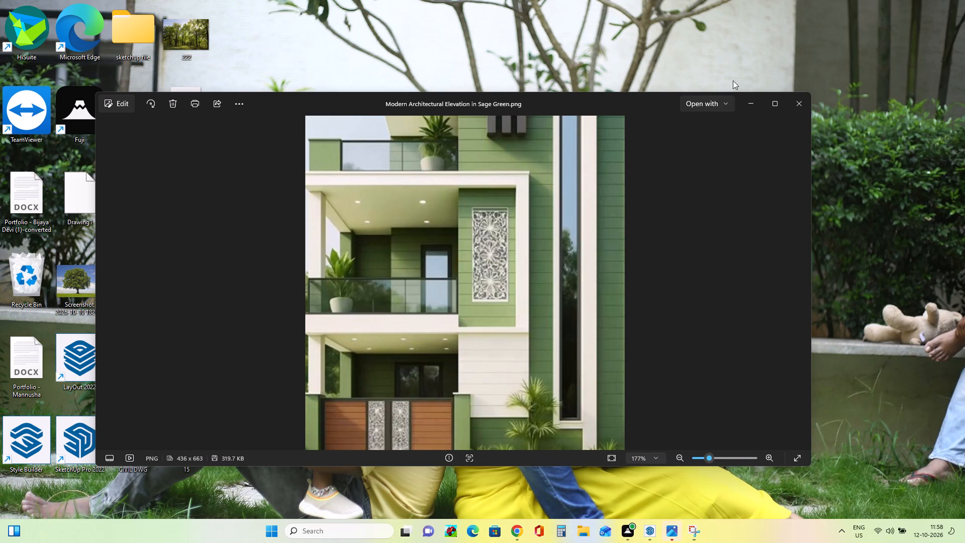
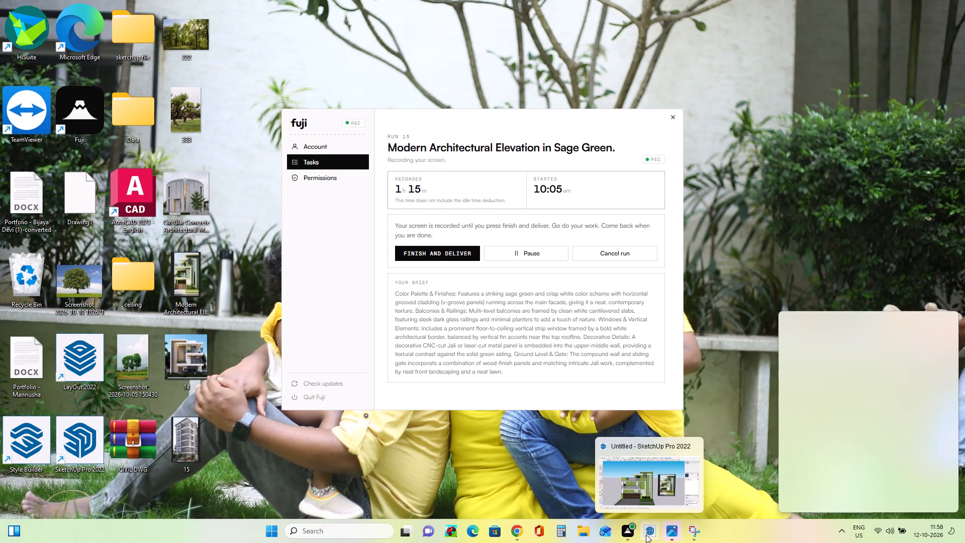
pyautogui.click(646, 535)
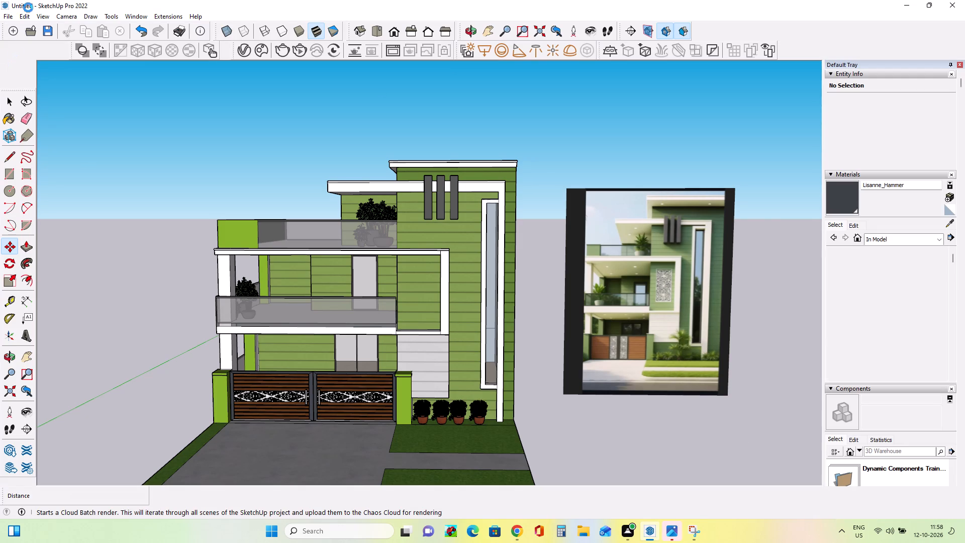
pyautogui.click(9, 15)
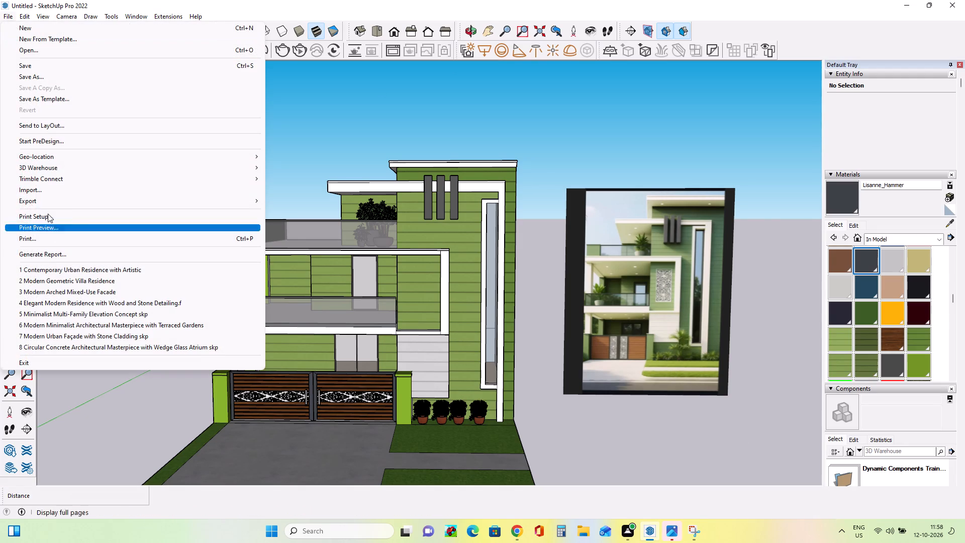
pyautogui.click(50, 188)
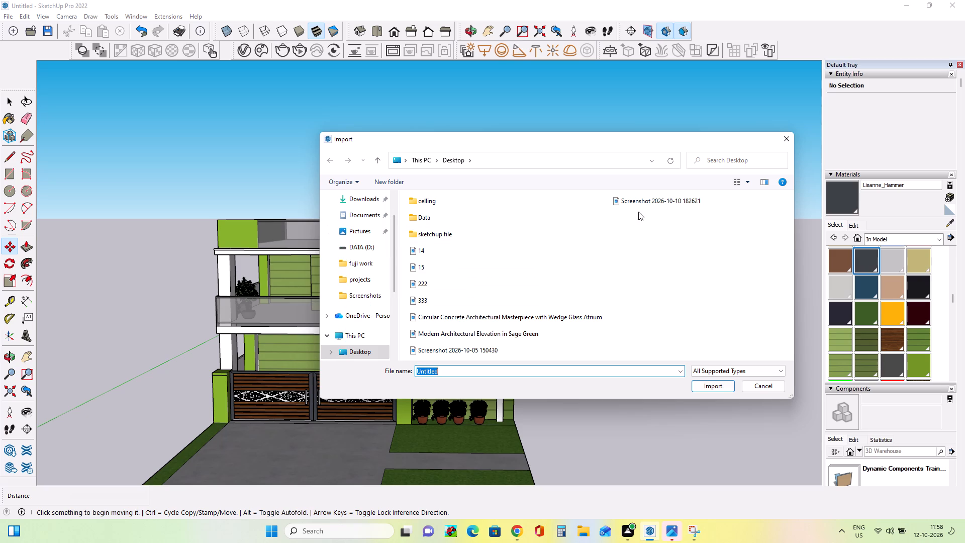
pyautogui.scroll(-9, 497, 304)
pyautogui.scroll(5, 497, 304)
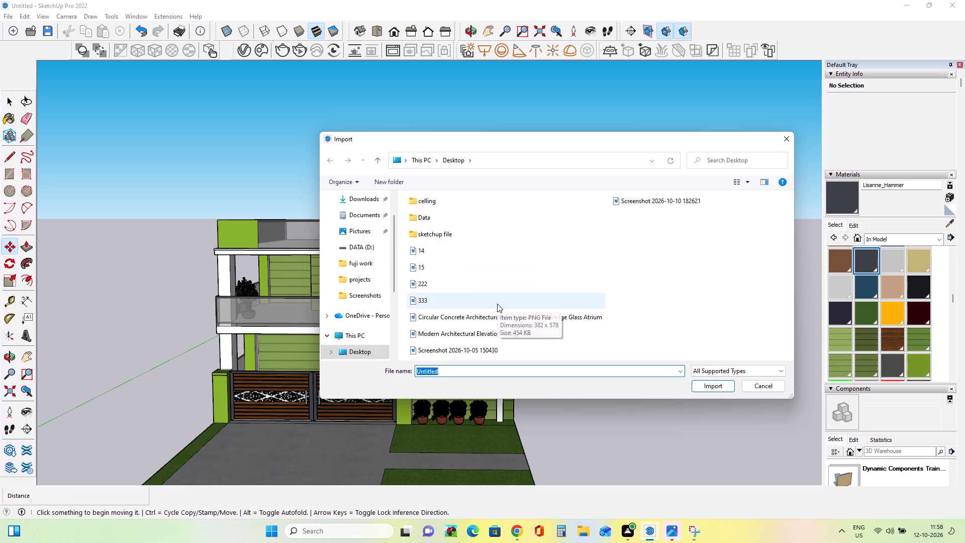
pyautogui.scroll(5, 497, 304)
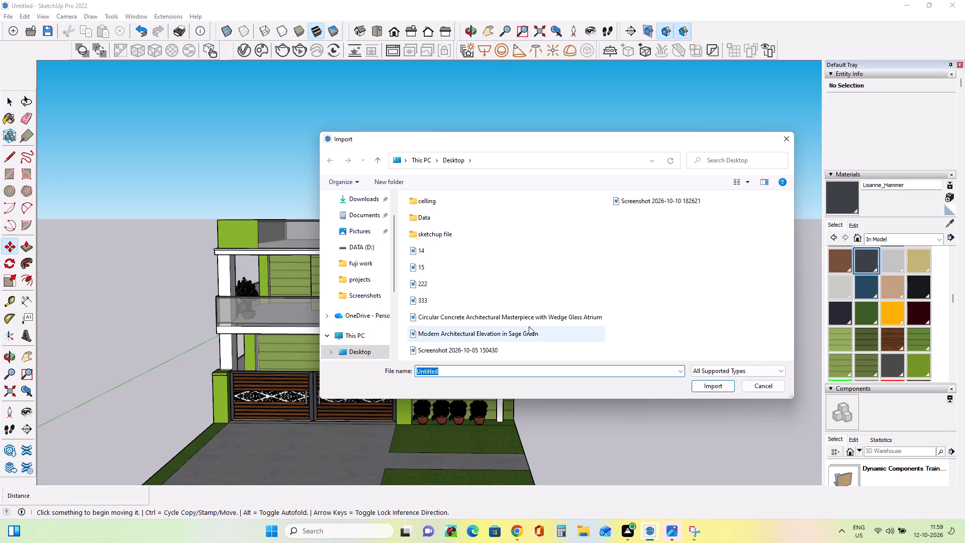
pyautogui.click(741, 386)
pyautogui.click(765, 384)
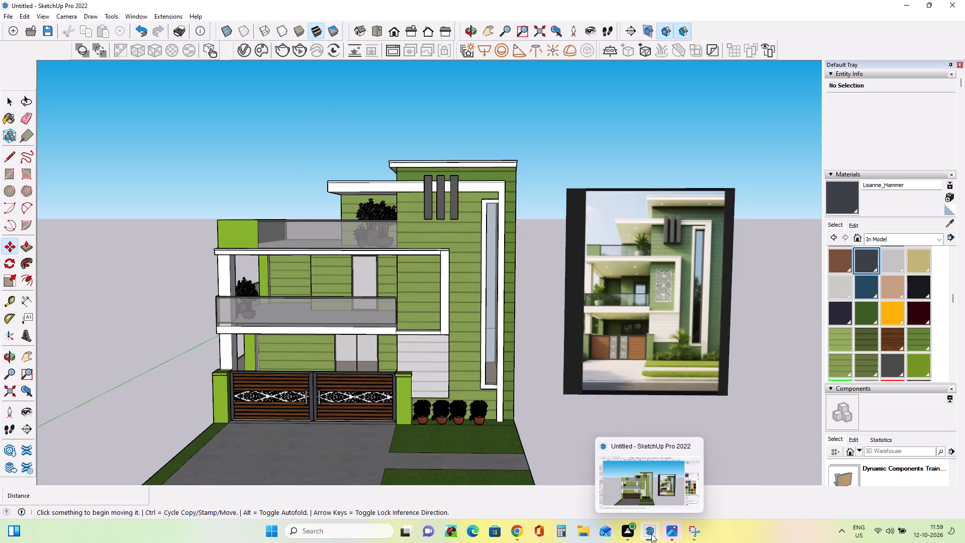
# Switch to Snipping Tool and save the lattice snip to the Desktop as the PNG "Screenshot 2026-".
pyautogui.click(694, 526)
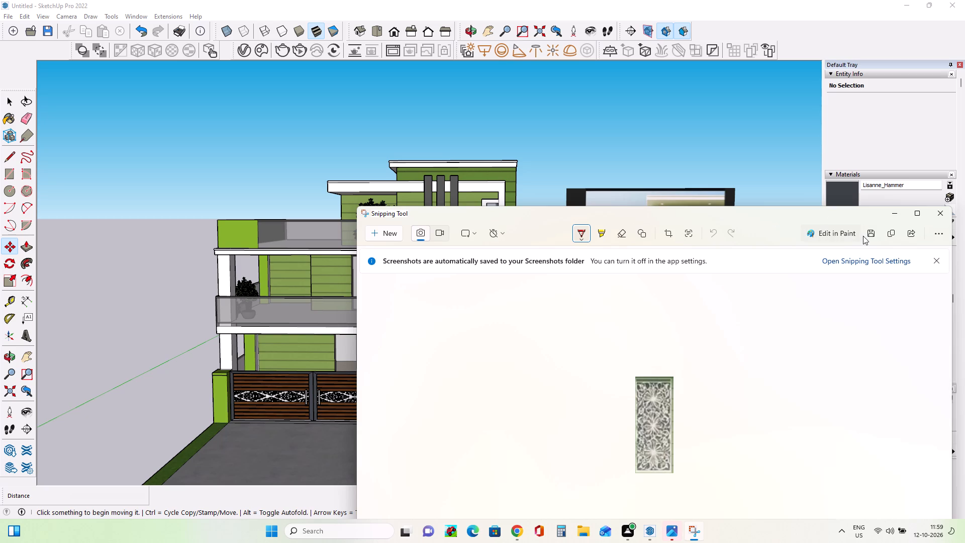
pyautogui.click(872, 234)
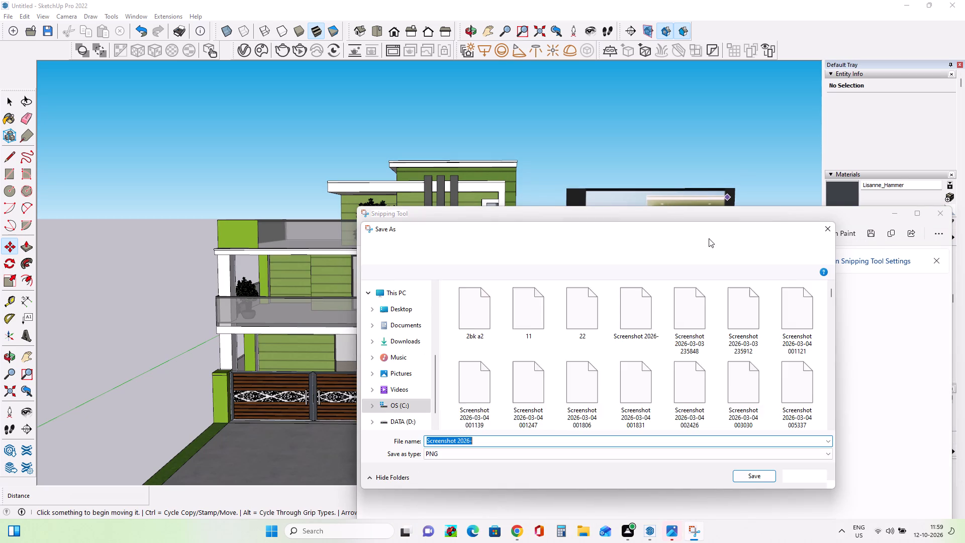
pyautogui.click(407, 309)
pyautogui.click(760, 475)
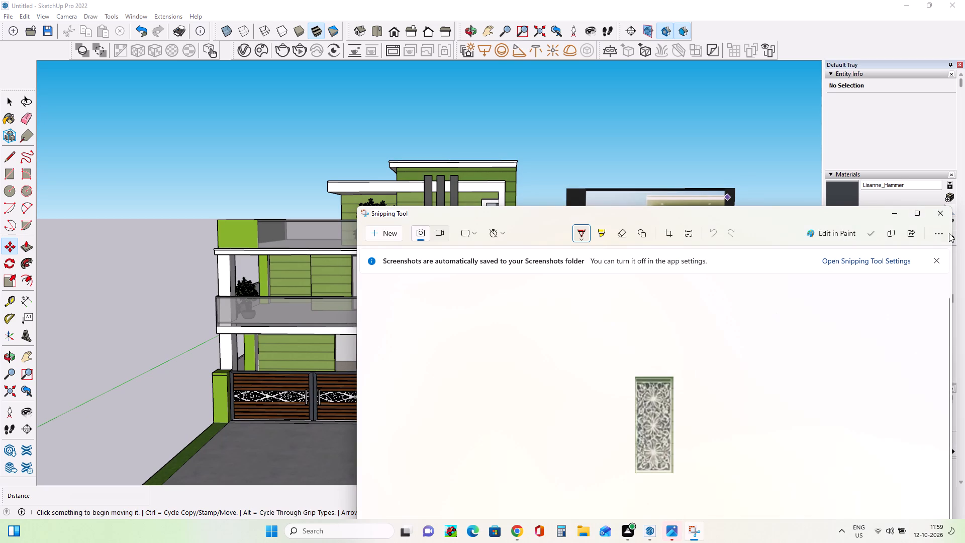
pyautogui.click(898, 220)
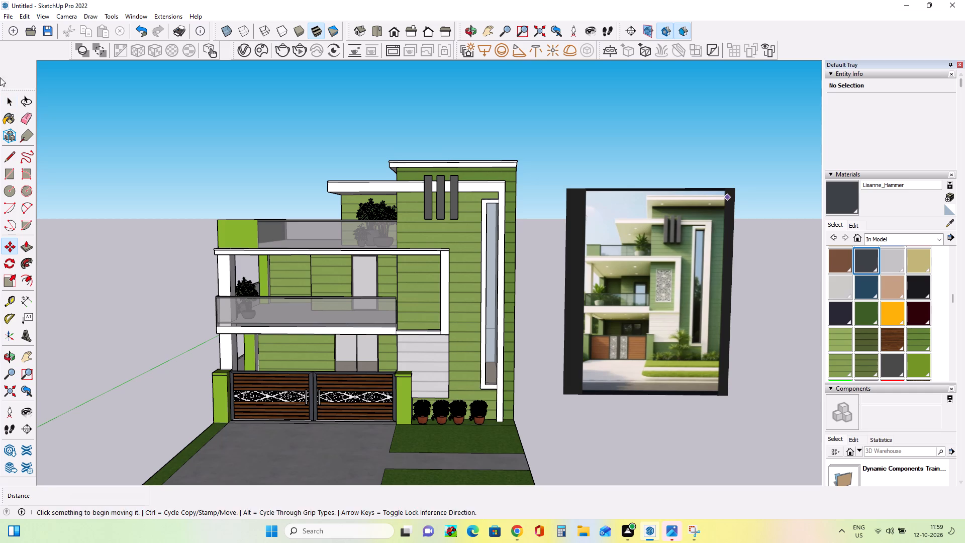
# In SketchUp, import "Screenshot 2026-" from the Desktop as an image and place it on the upper green wall inside the white frame.
pyautogui.click(0, 8)
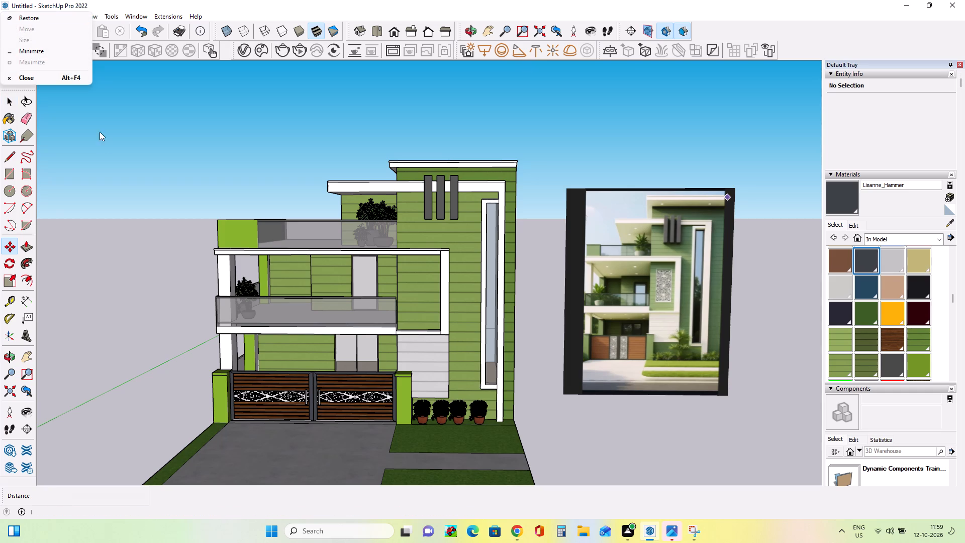
pyautogui.click(103, 142)
pyautogui.click(5, 17)
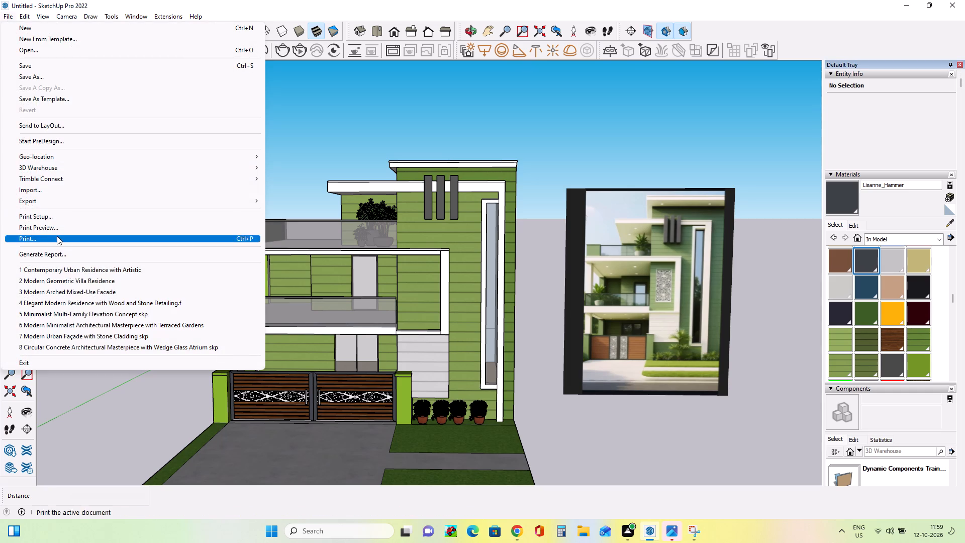
pyautogui.click(45, 190)
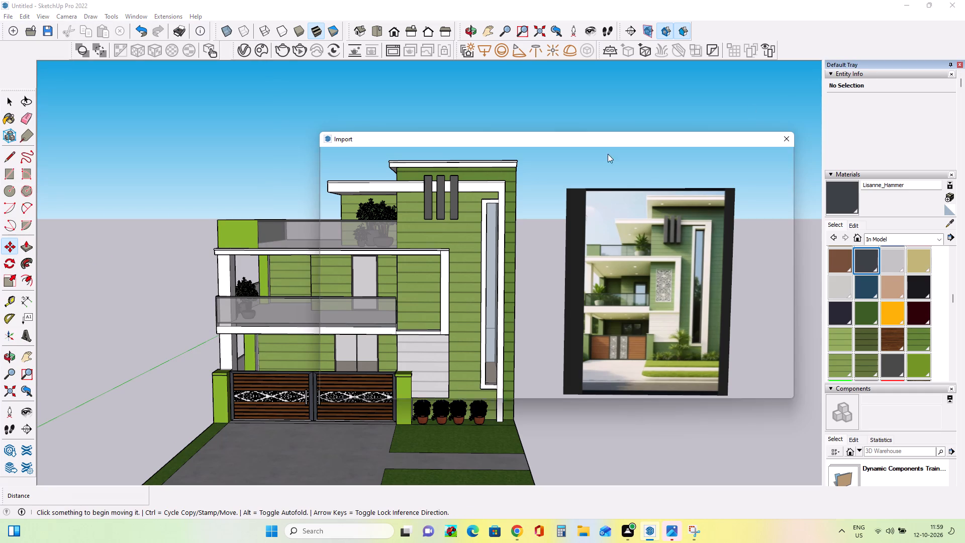
pyautogui.click(467, 345)
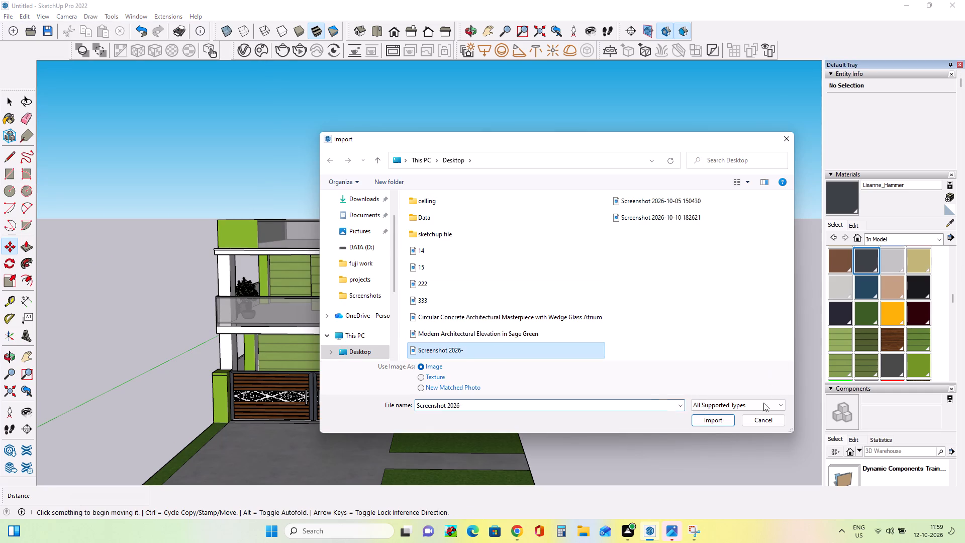
pyautogui.click(715, 422)
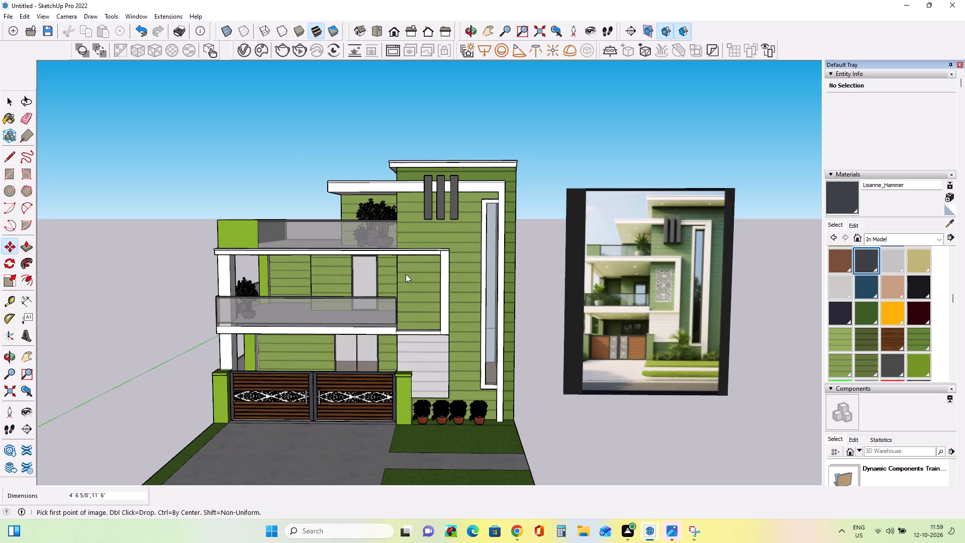
pyautogui.click(402, 311)
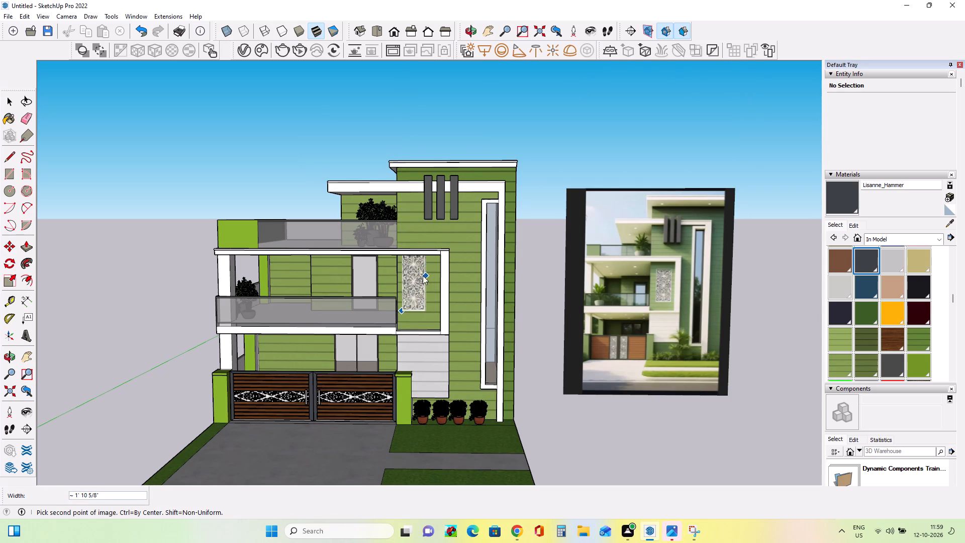
pyautogui.click(416, 272)
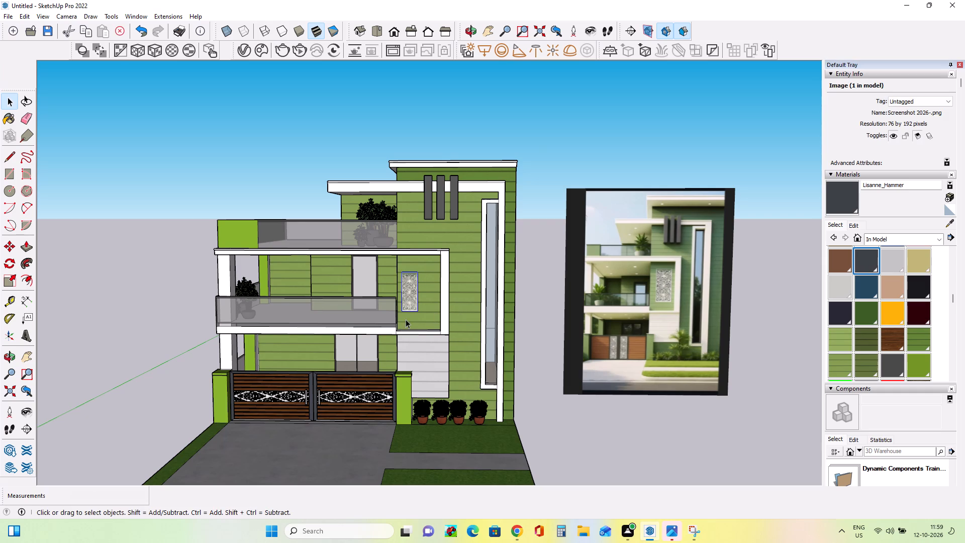
# Scale the lattice image up uniformly by about 1.29.
pyautogui.scroll(12, 406, 319)
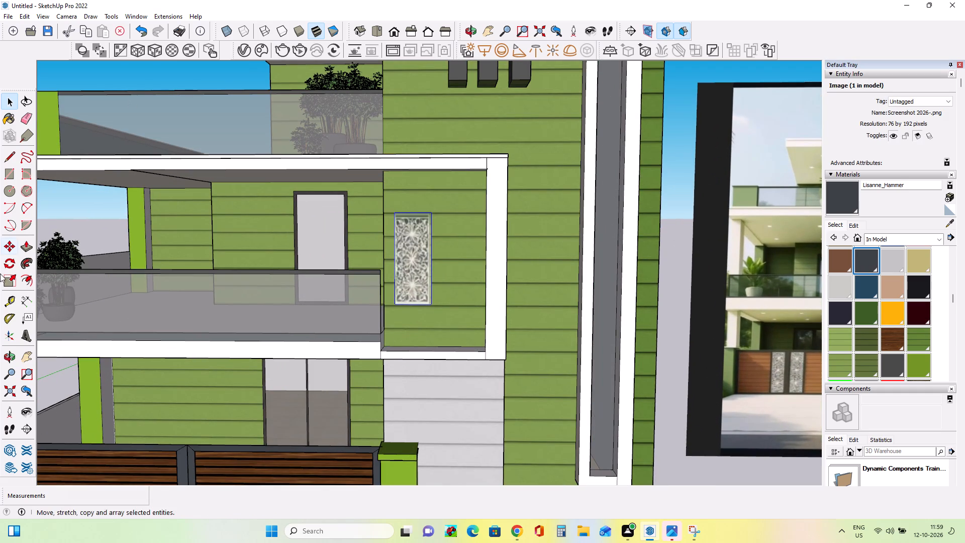
pyautogui.click(8, 276)
pyautogui.click(429, 212)
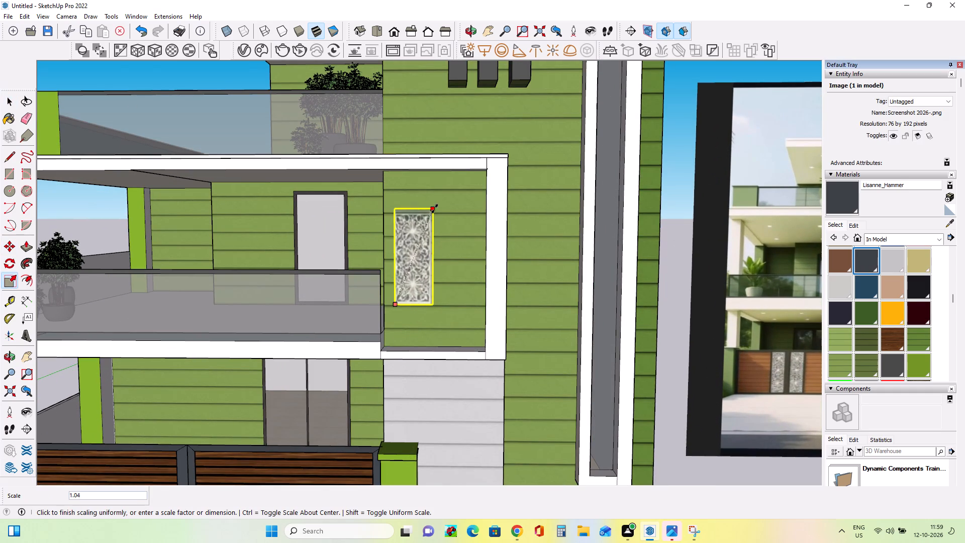
pyautogui.click(458, 192)
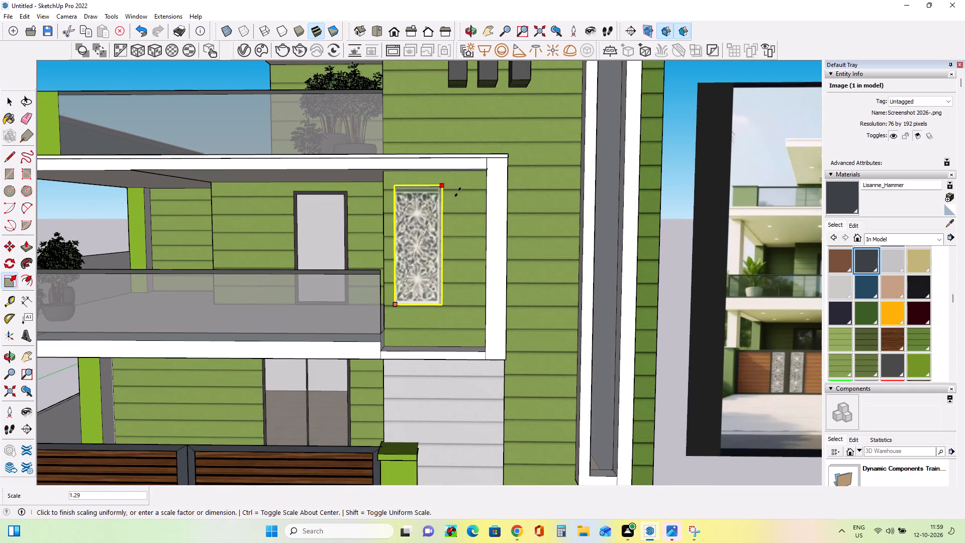
# Move the lattice image about 9.5 inches across the green wall toward the middle of the white-framed area.
pyautogui.click(16, 246)
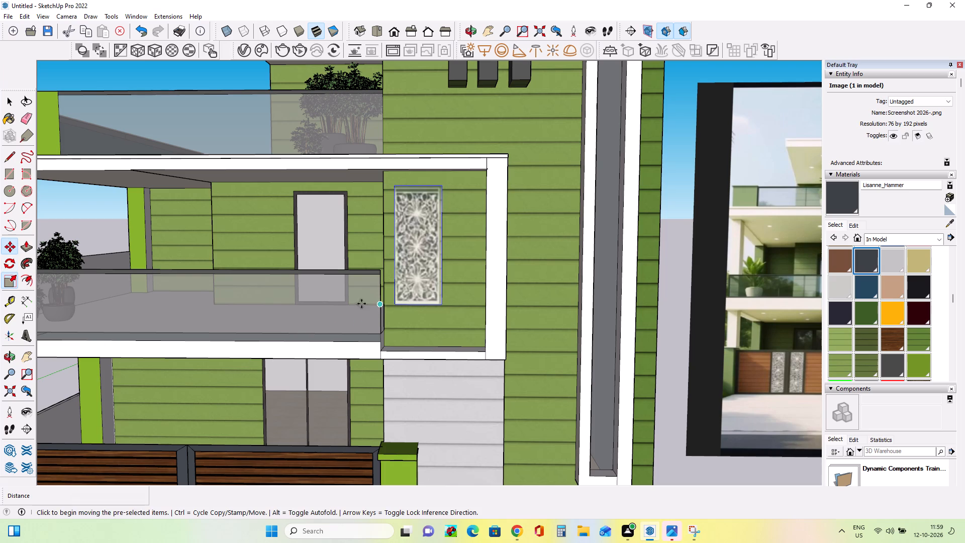
pyautogui.click(440, 305)
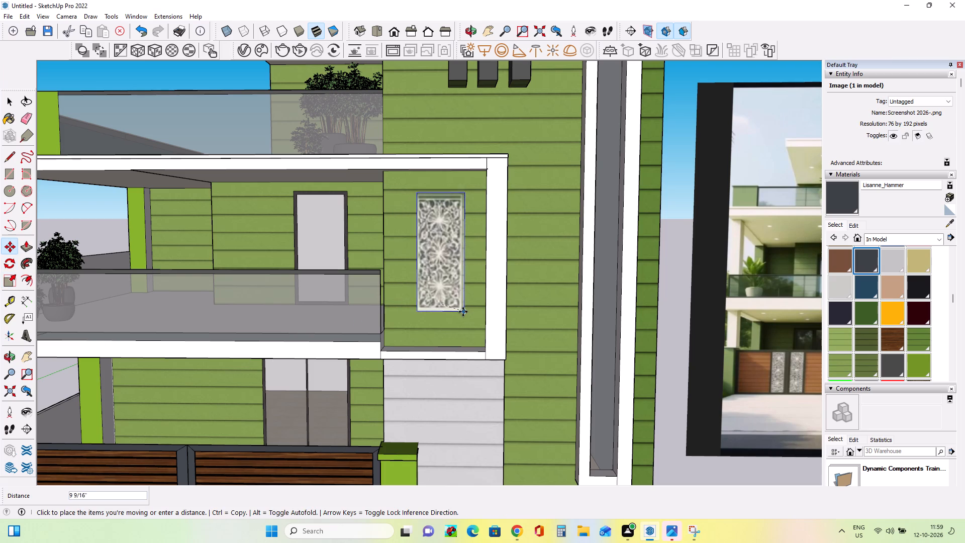
pyautogui.click(461, 313)
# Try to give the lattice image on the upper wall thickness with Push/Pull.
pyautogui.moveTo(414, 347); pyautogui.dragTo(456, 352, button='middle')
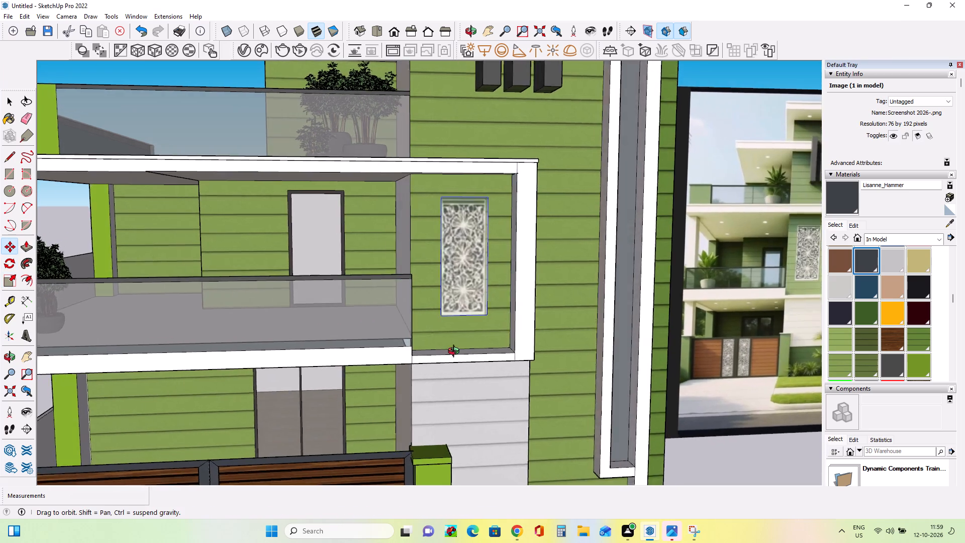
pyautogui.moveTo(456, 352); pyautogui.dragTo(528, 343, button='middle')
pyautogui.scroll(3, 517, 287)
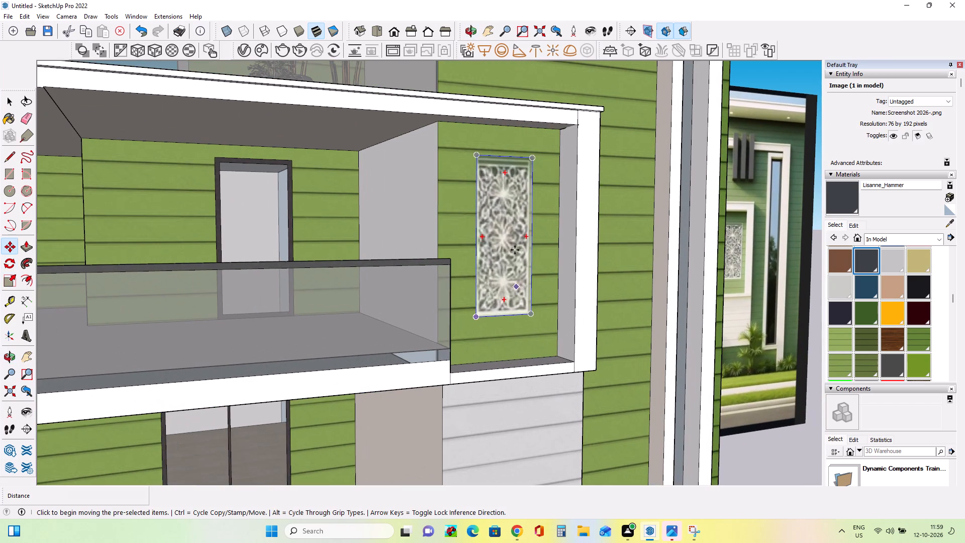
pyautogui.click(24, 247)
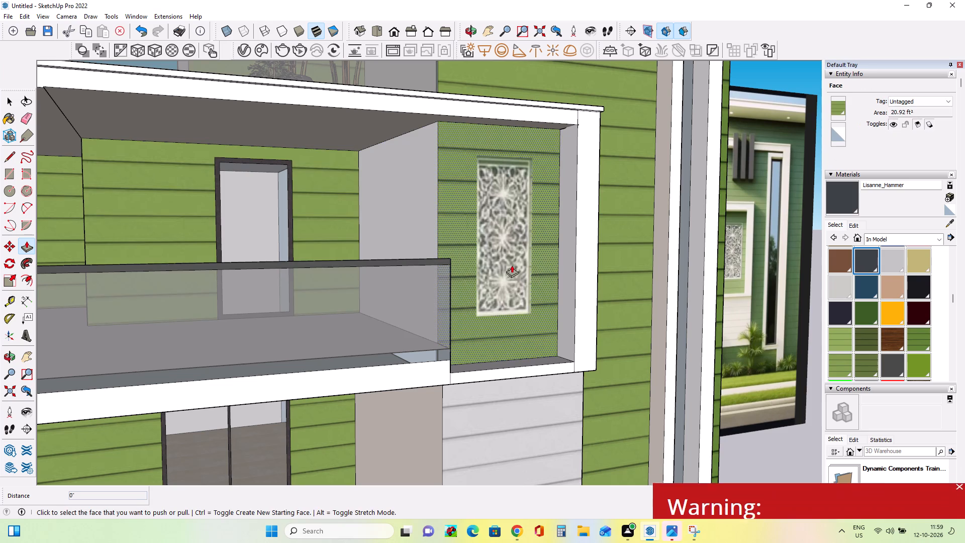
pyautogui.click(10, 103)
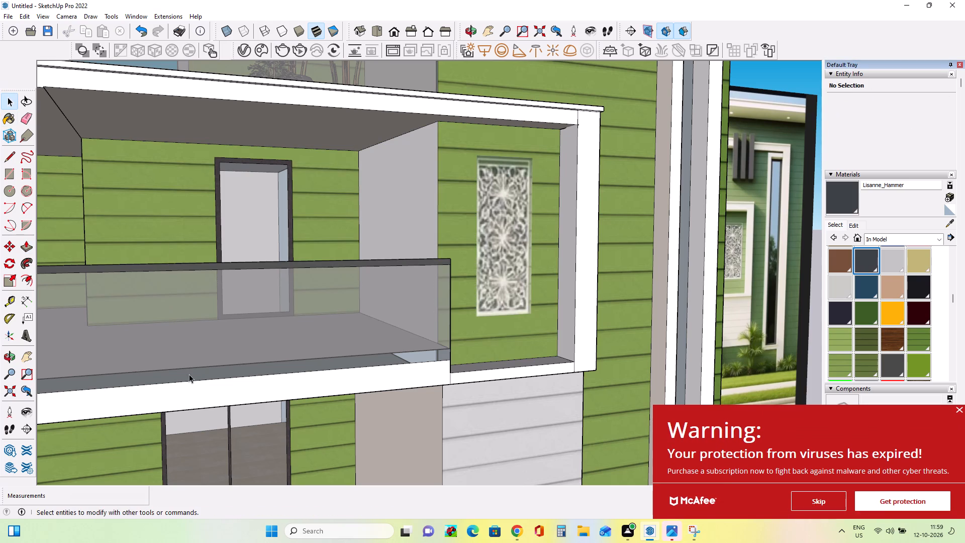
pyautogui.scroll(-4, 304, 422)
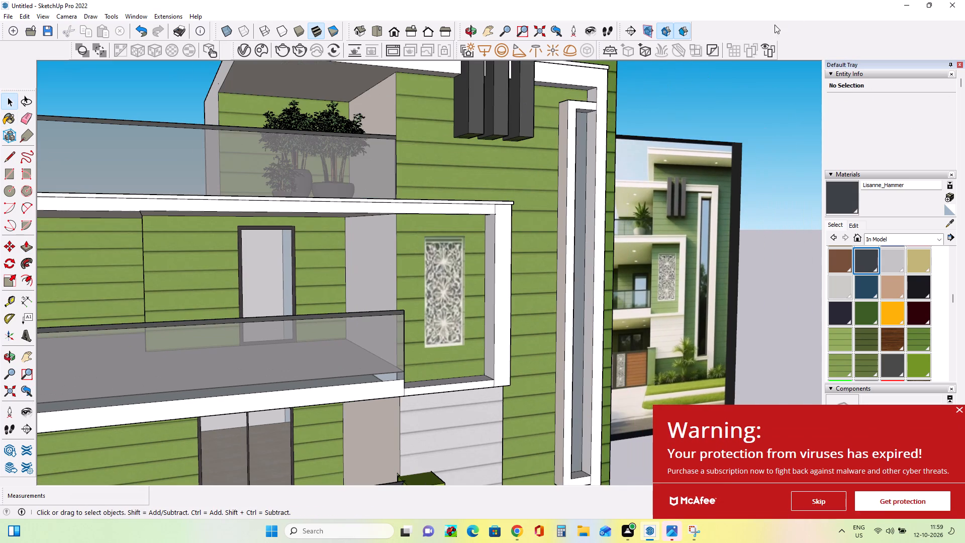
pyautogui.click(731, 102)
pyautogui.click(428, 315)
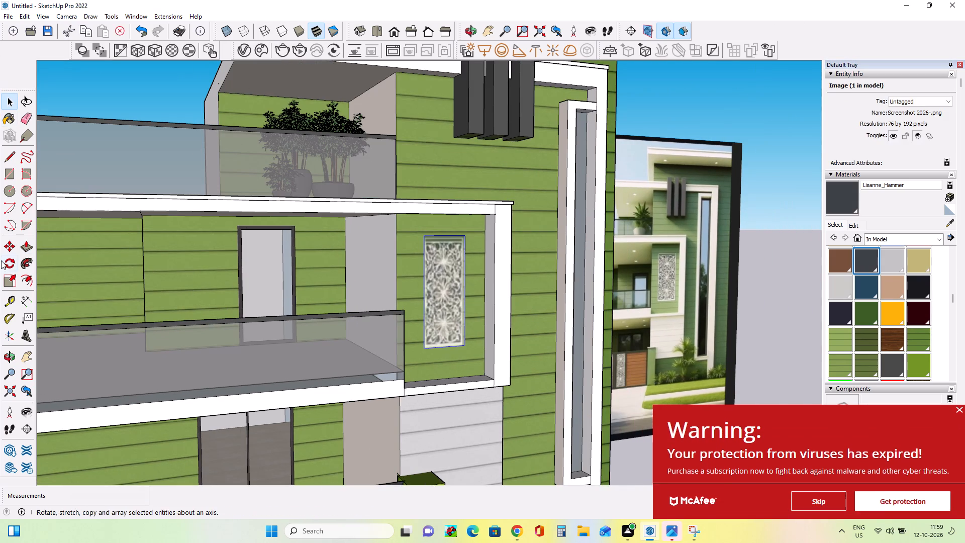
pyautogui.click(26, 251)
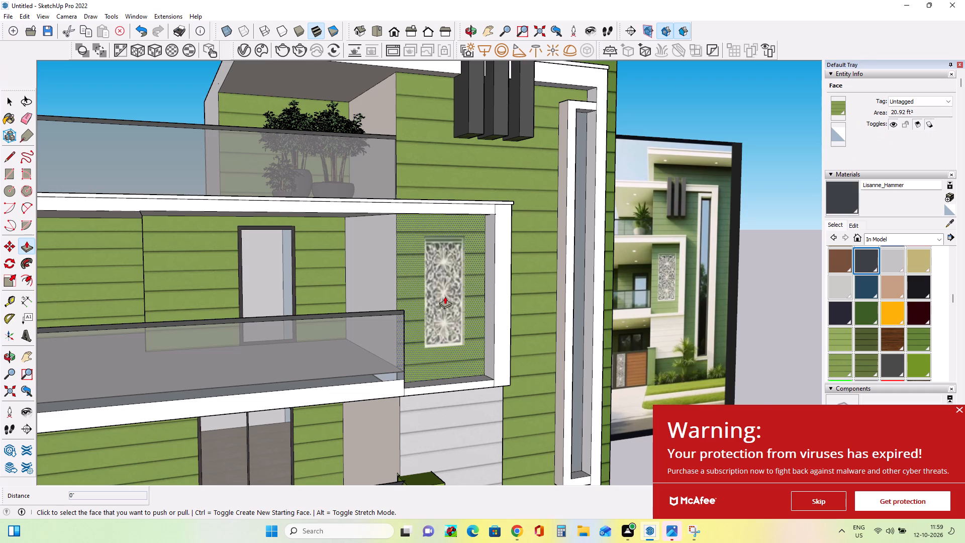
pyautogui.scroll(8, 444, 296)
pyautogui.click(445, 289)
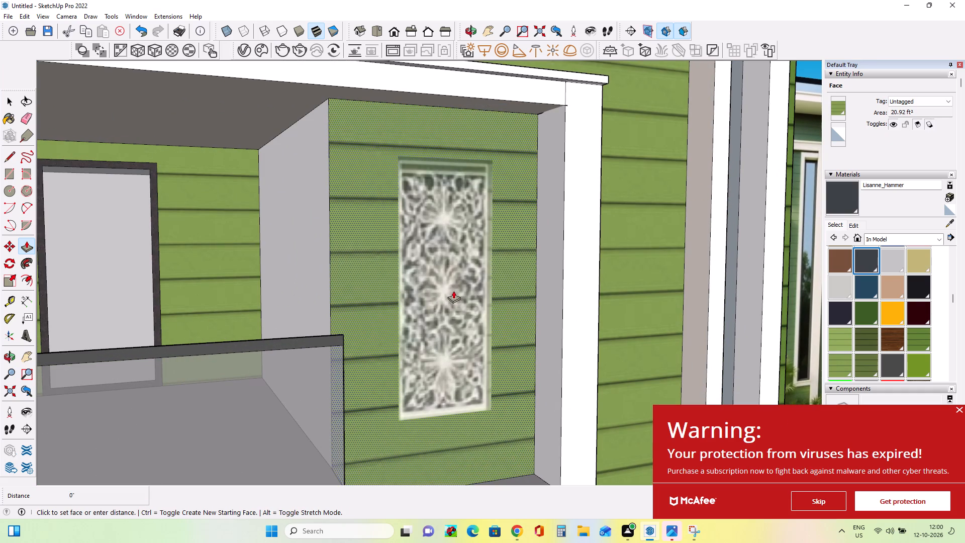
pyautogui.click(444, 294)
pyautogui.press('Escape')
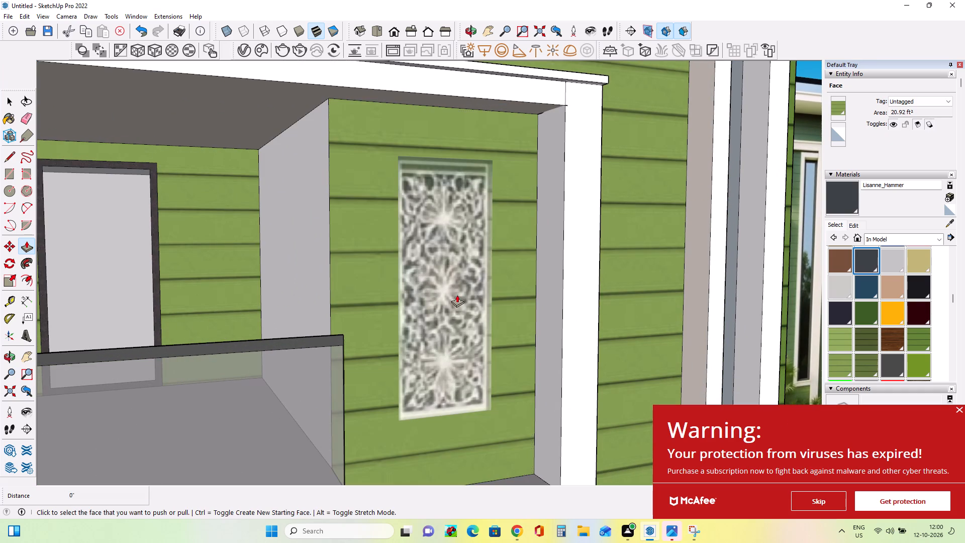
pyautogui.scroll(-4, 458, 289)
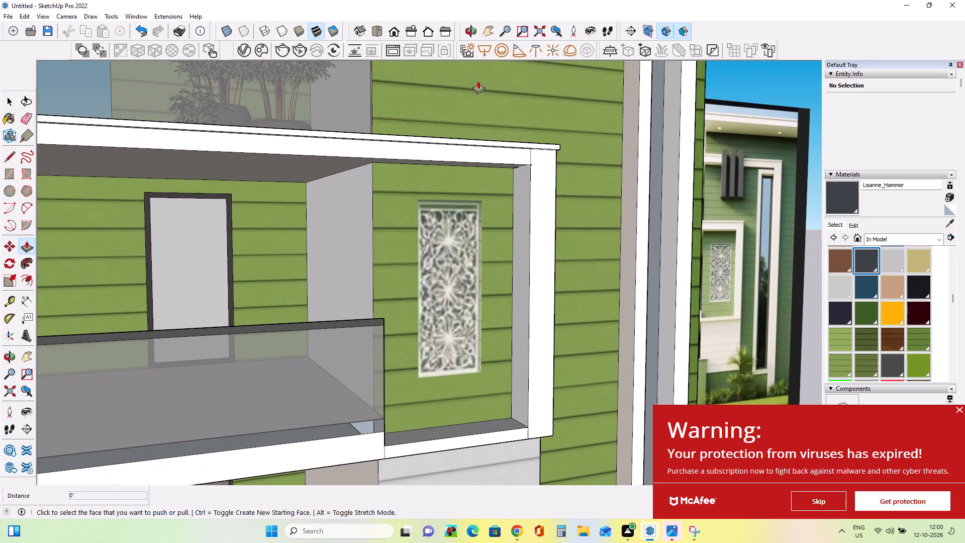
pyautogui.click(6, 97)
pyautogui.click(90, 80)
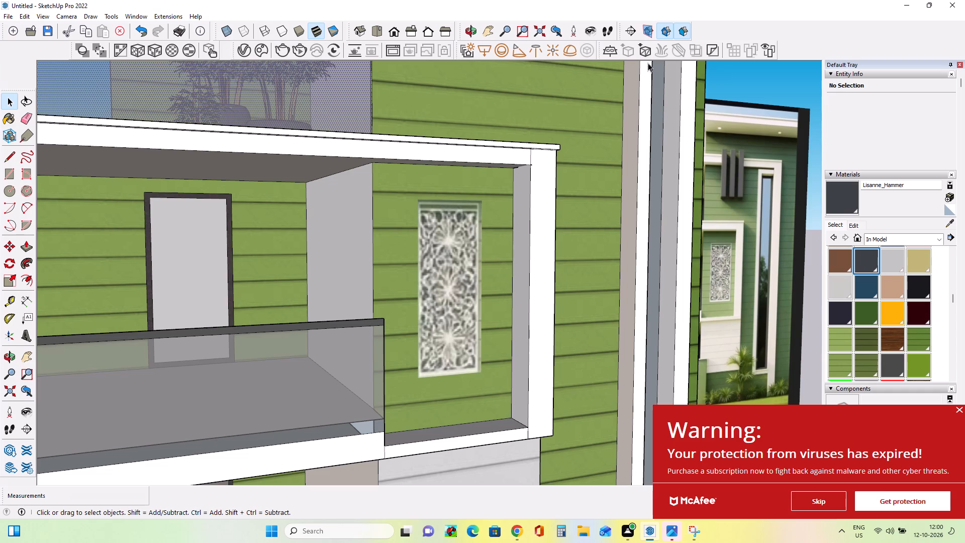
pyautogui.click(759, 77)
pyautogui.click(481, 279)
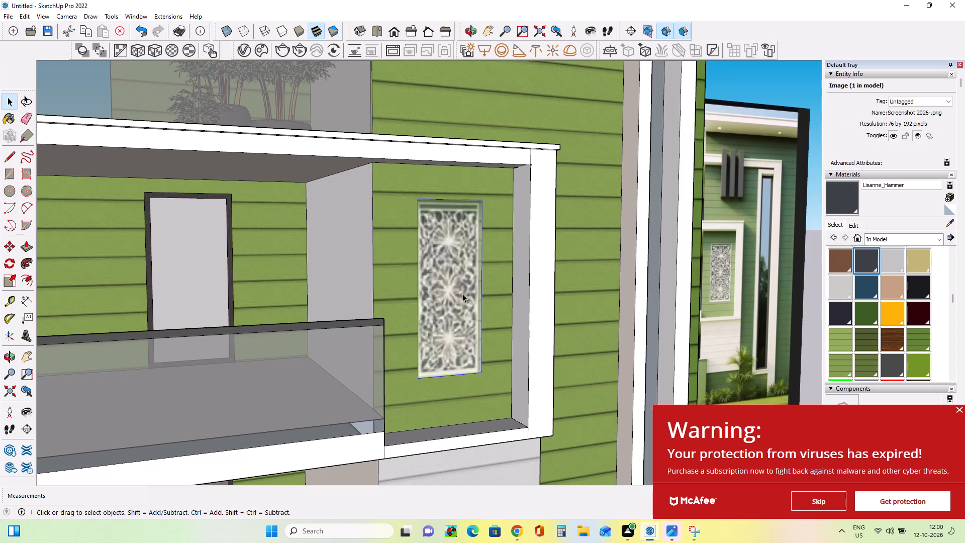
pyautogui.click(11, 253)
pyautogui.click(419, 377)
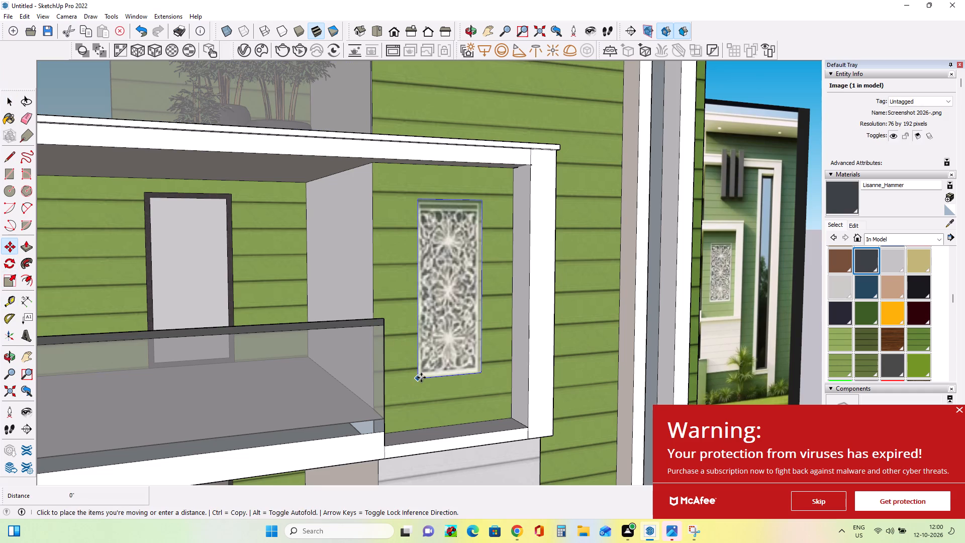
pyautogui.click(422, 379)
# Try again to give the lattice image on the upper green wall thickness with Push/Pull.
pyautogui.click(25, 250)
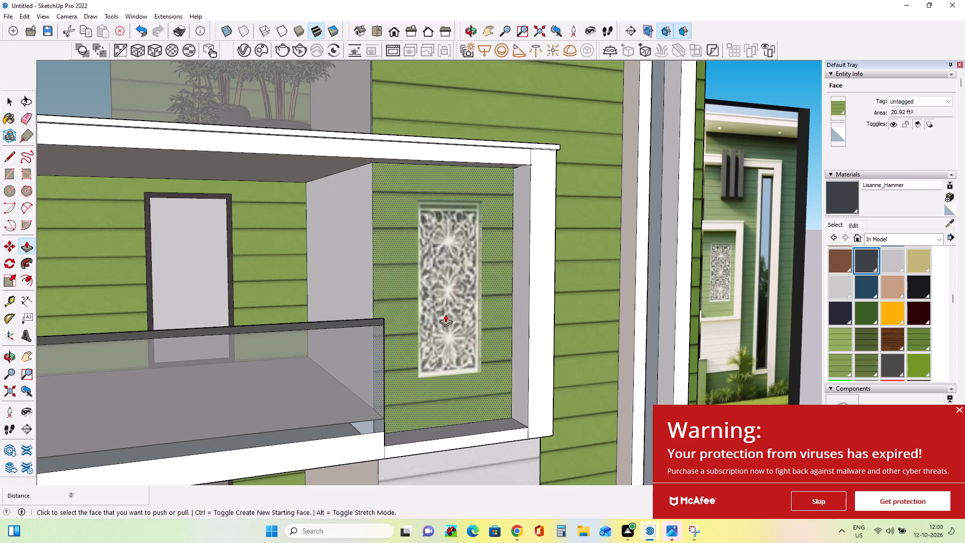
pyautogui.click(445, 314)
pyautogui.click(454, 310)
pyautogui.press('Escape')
# Dismiss the McAfee subscription notification without getting protection.
pyautogui.click(831, 503)
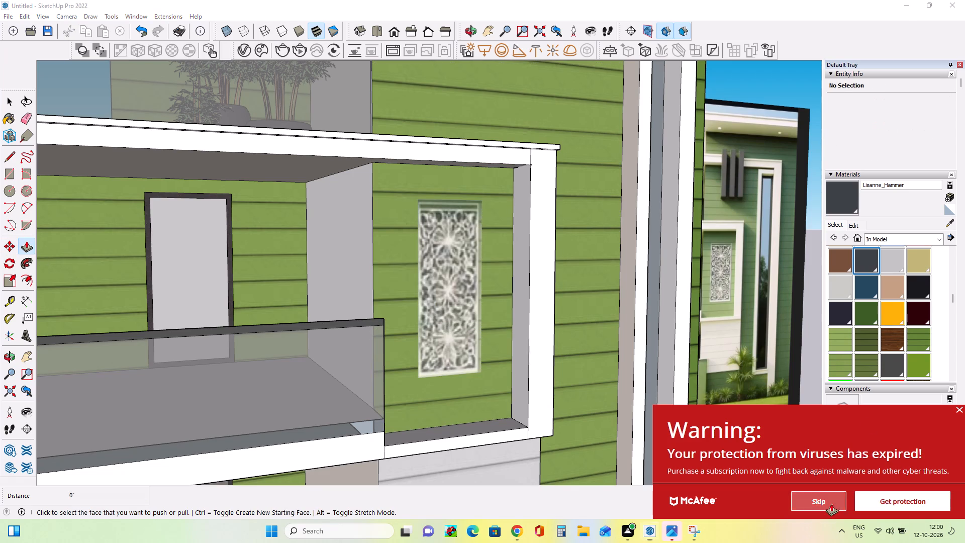
# Enlarge the lattice image on the upper wall uniformly by about 1.08, and again by about 1.01.
pyautogui.scroll(-15, 479, 378)
pyautogui.moveTo(706, 359); pyautogui.dragTo(565, 373, button='middle')
pyautogui.scroll(8, 500, 375)
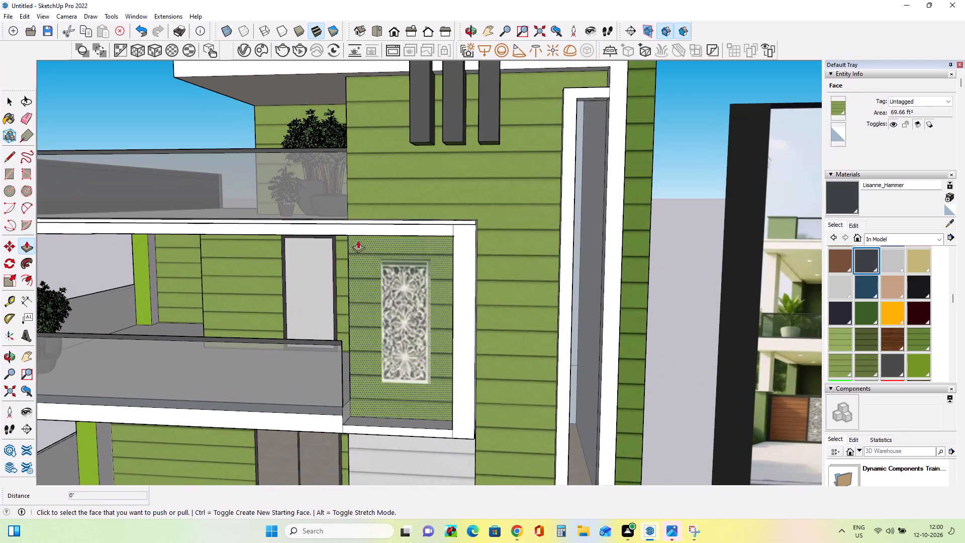
pyautogui.click(11, 280)
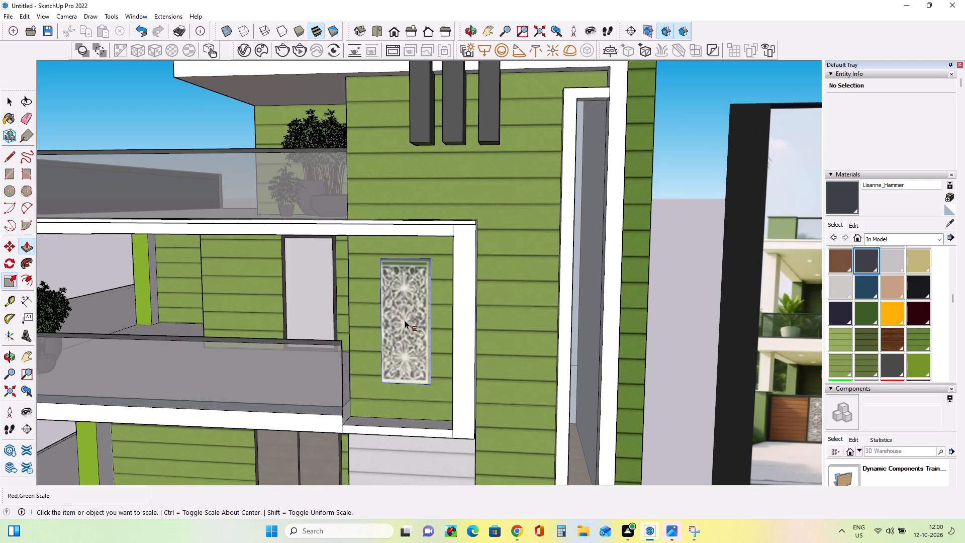
pyautogui.click(405, 320)
pyautogui.click(428, 255)
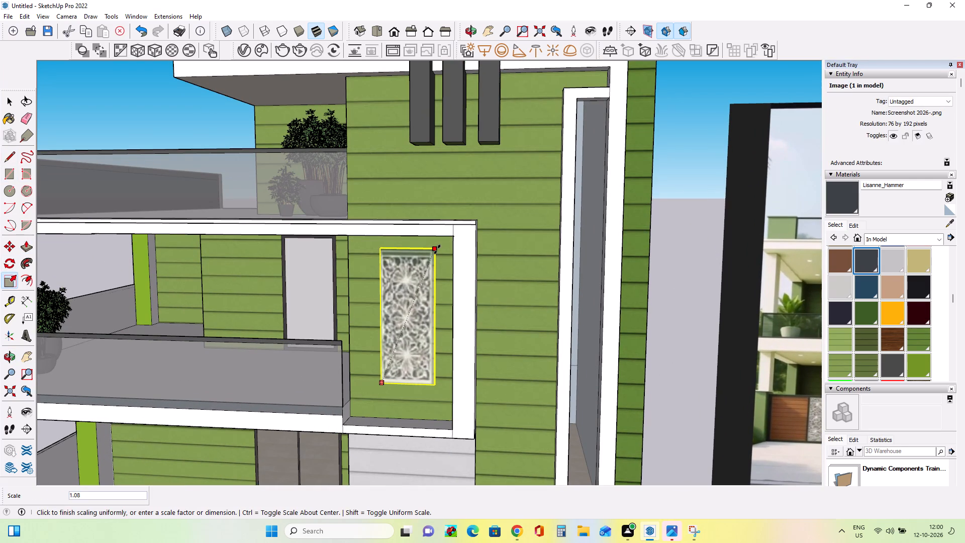
pyautogui.click(437, 249)
pyautogui.moveTo(416, 381); pyautogui.dragTo(443, 358, button='middle')
pyautogui.scroll(-11, 447, 351)
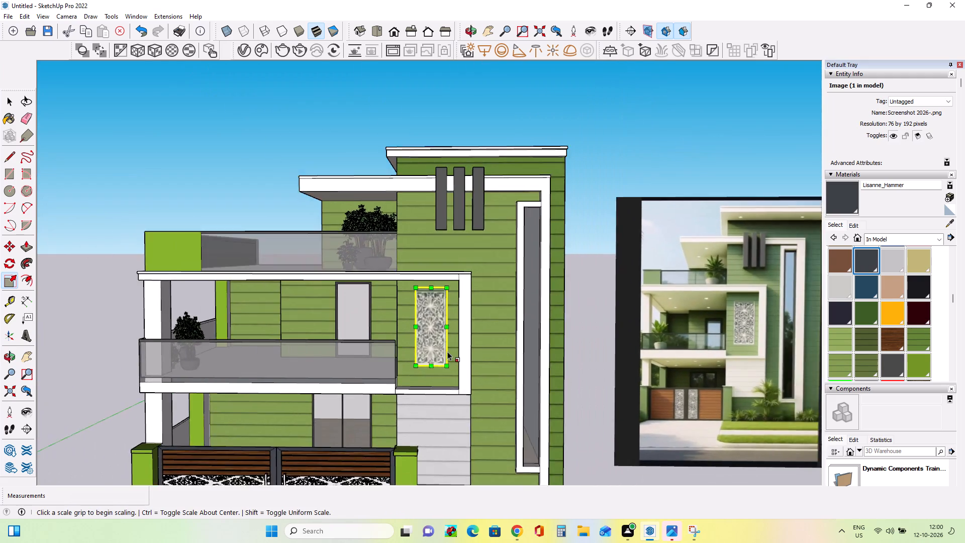
pyautogui.scroll(-13, 447, 351)
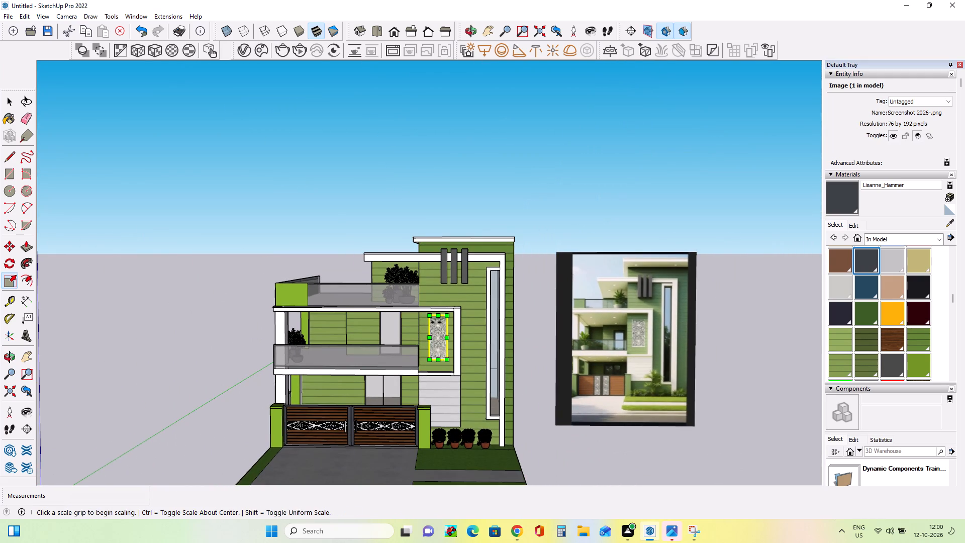
pyautogui.scroll(13, 468, 283)
pyautogui.click(447, 309)
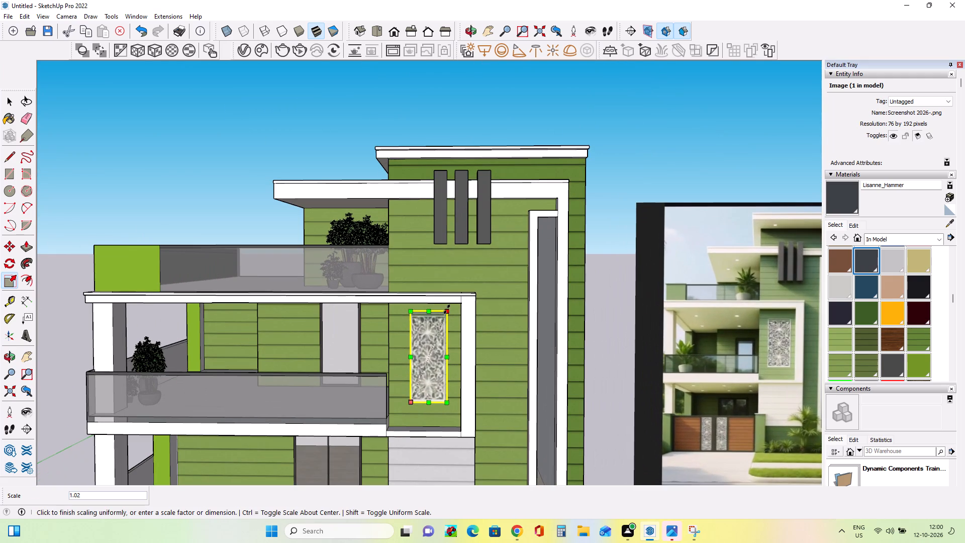
pyautogui.click(451, 312)
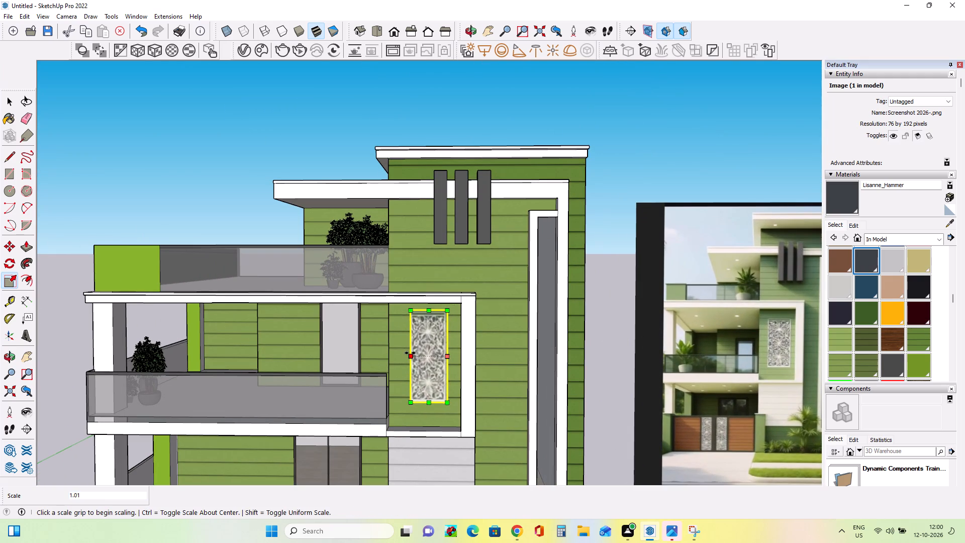
# Widen the lattice image along the red axis by about 1.22 toward the balcony and about 1.08 on its opposite side, and deselect it.
pyautogui.click(410, 354)
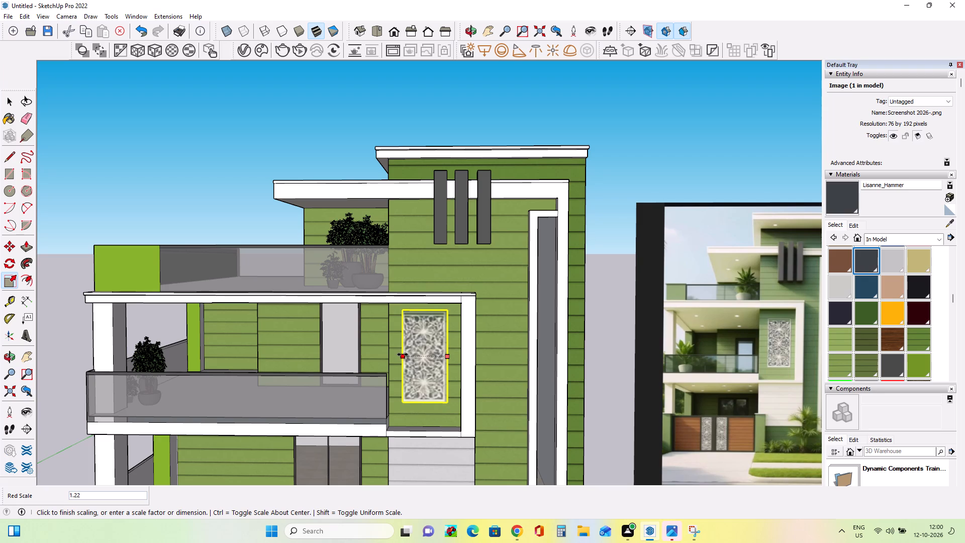
pyautogui.click(403, 354)
pyautogui.click(450, 355)
pyautogui.click(451, 354)
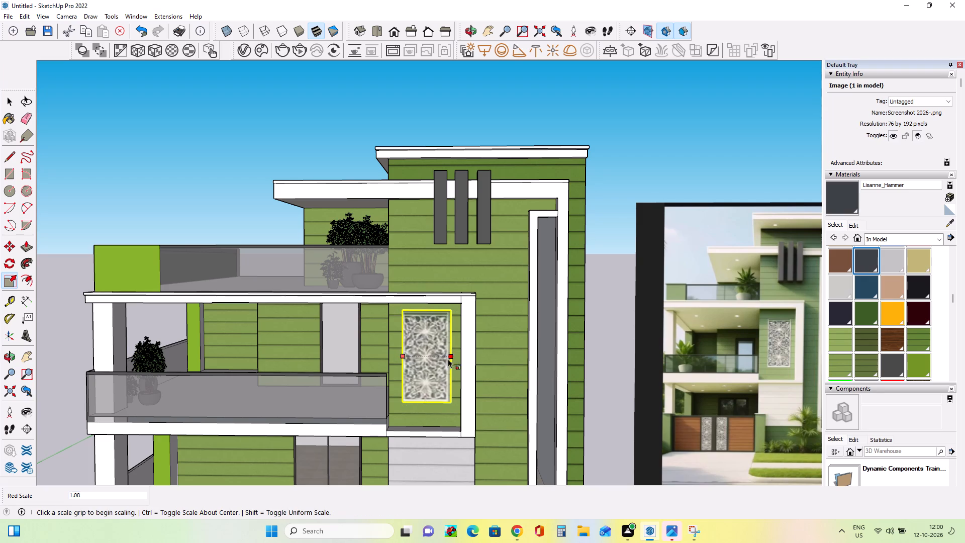
pyautogui.scroll(-4, 440, 376)
pyautogui.middleClick(445, 383)
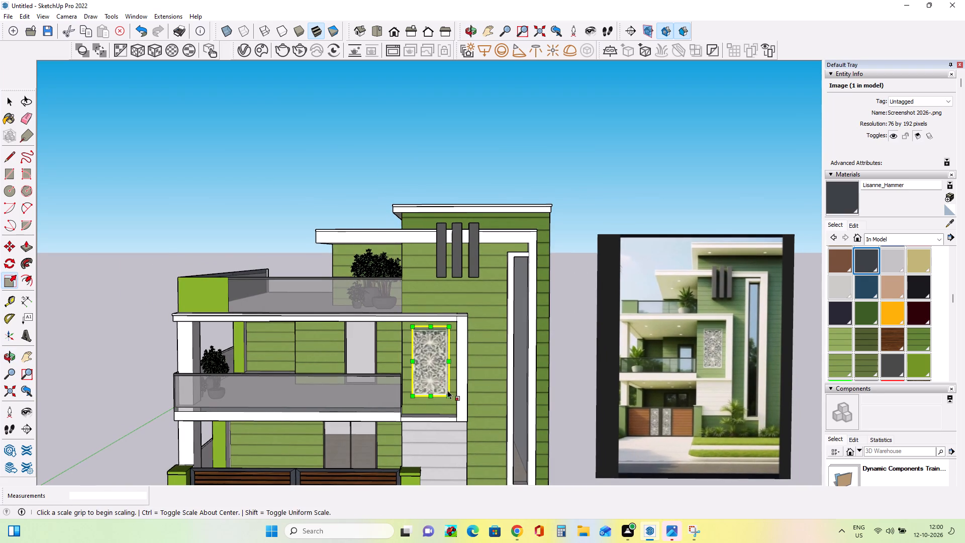
pyautogui.click(13, 99)
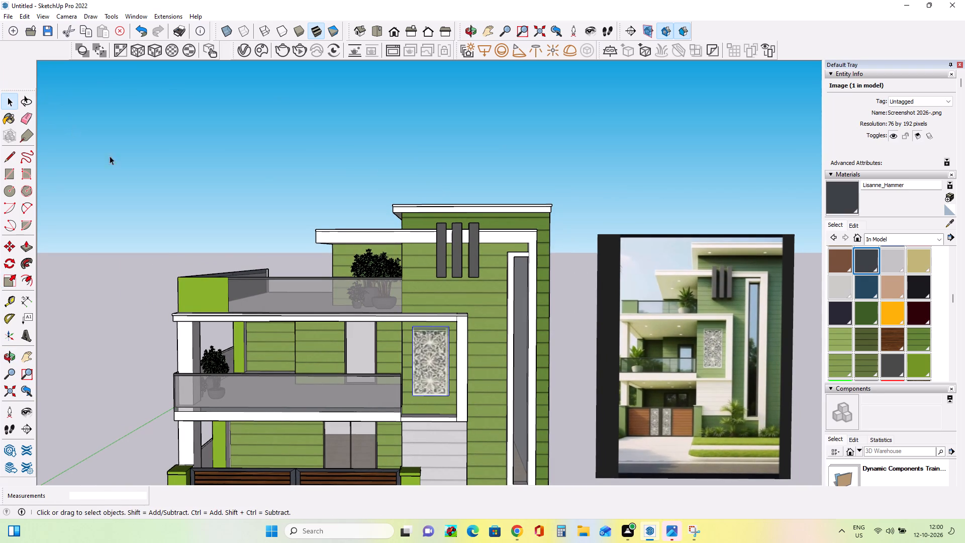
pyautogui.click(134, 171)
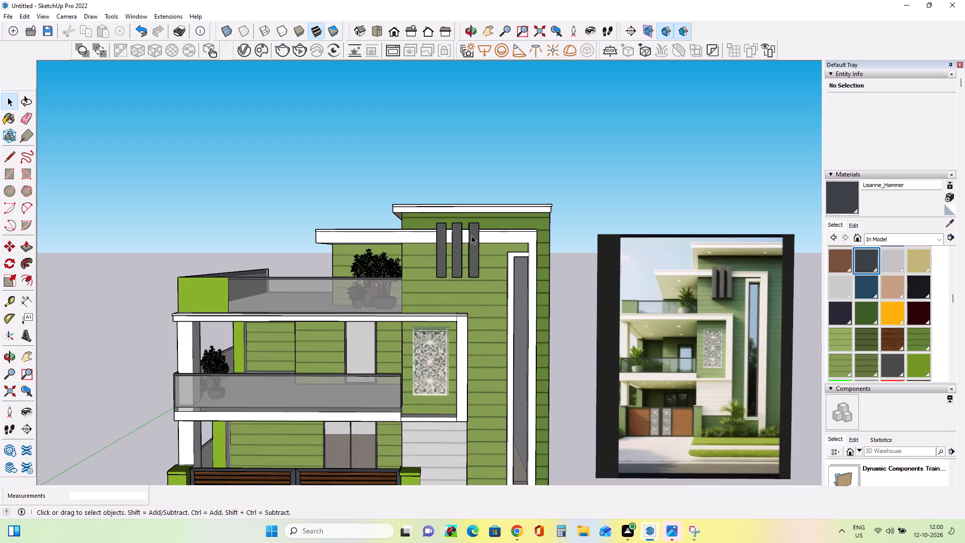
# Frame the full front of the house from roof to driveway and compare it with the reference image beside it.
pyautogui.scroll(-9, 471, 236)
pyautogui.scroll(4, 451, 322)
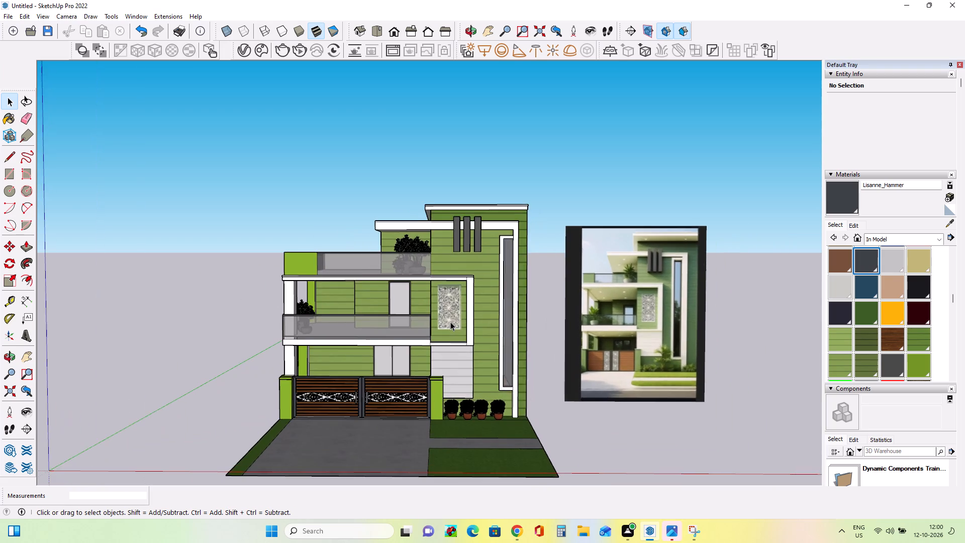
pyautogui.scroll(4, 450, 322)
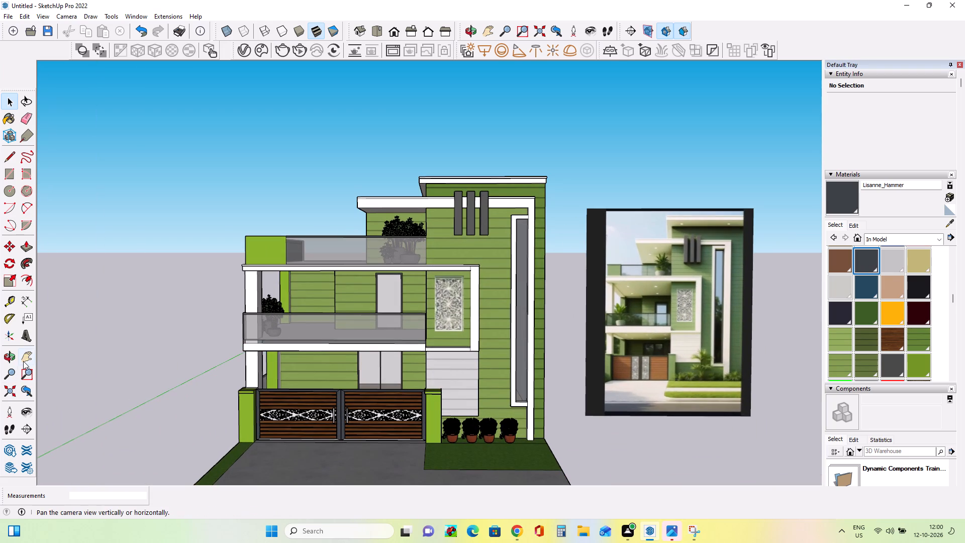
pyautogui.click(23, 361)
pyautogui.moveTo(292, 344); pyautogui.dragTo(287, 320)
pyautogui.scroll(1, 332, 310)
pyautogui.click(332, 310)
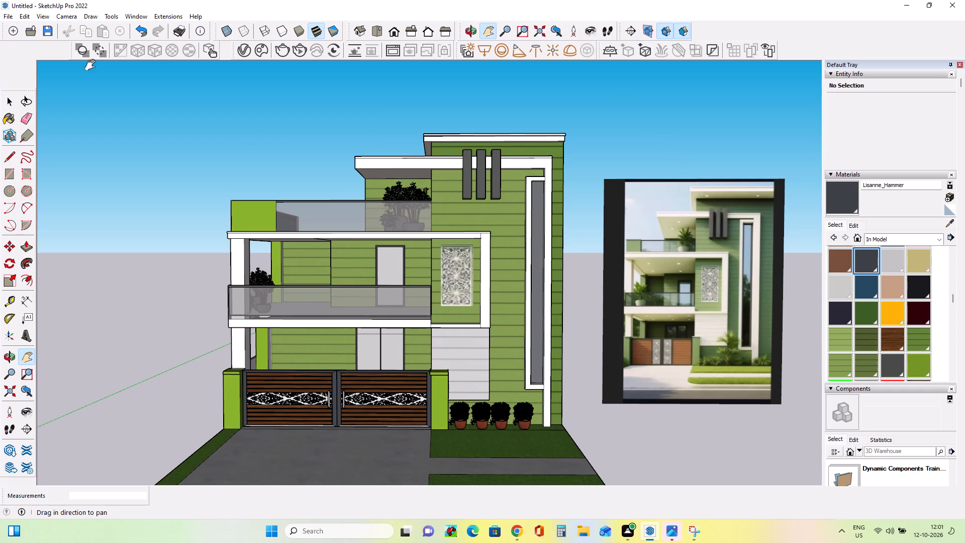
pyautogui.click(13, 106)
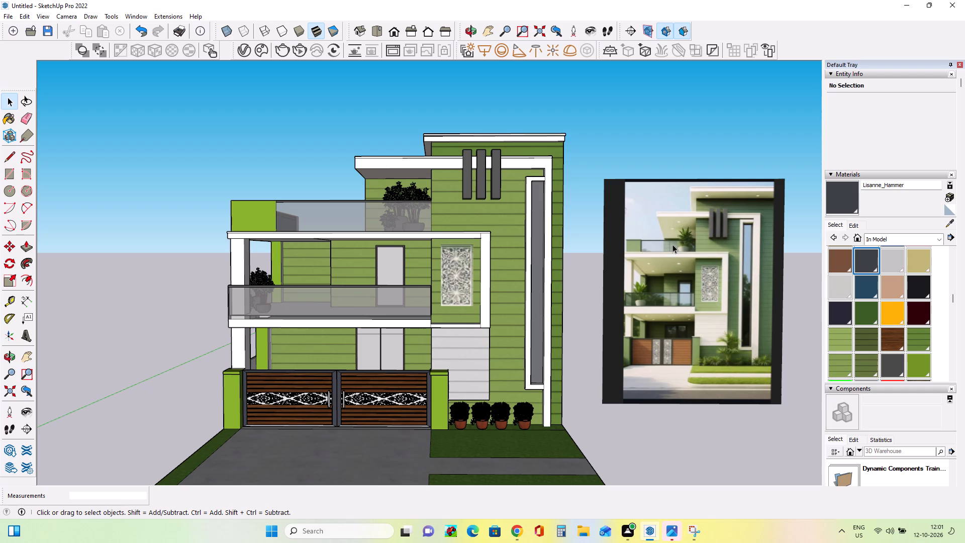
# Delete the "Modern Architectural" reference image standing beside the house.
pyautogui.click(672, 244)
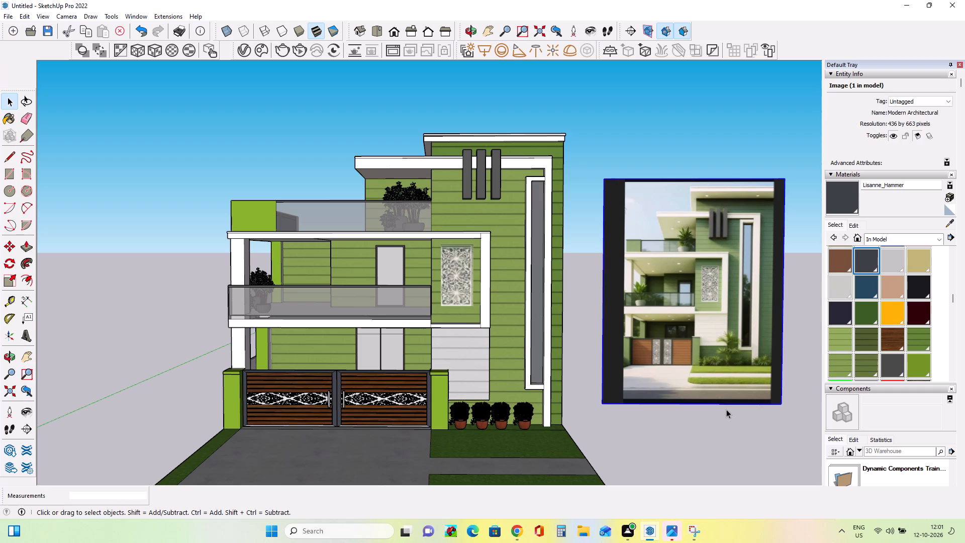
pyautogui.press('Delete')
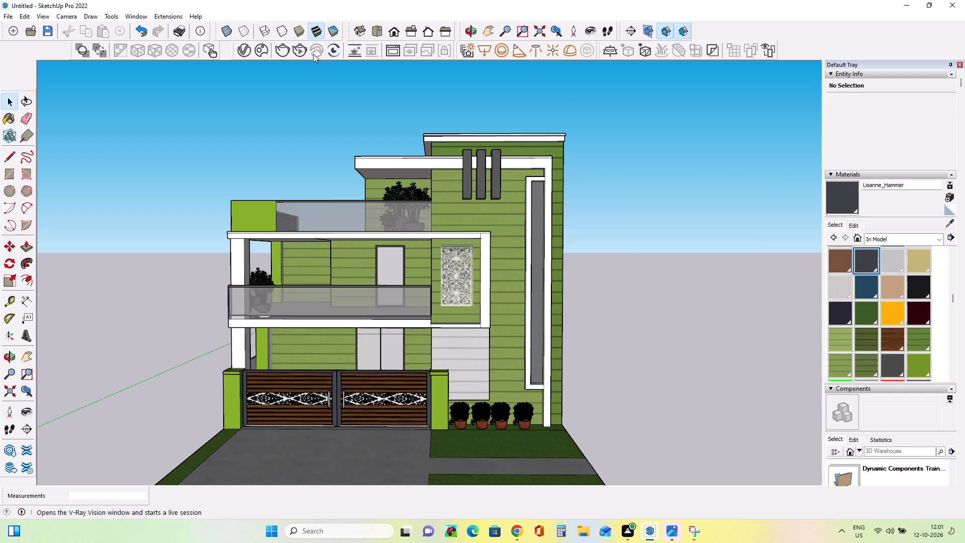
# In the V-Ray Asset Editor, open the SunLight settings and enable Custom Orientation.
pyautogui.click(243, 48)
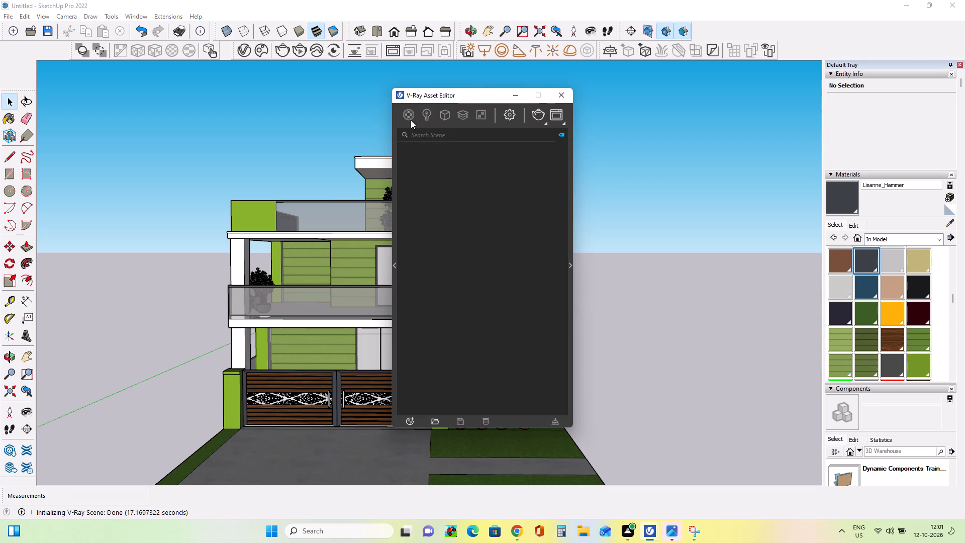
pyautogui.click(427, 112)
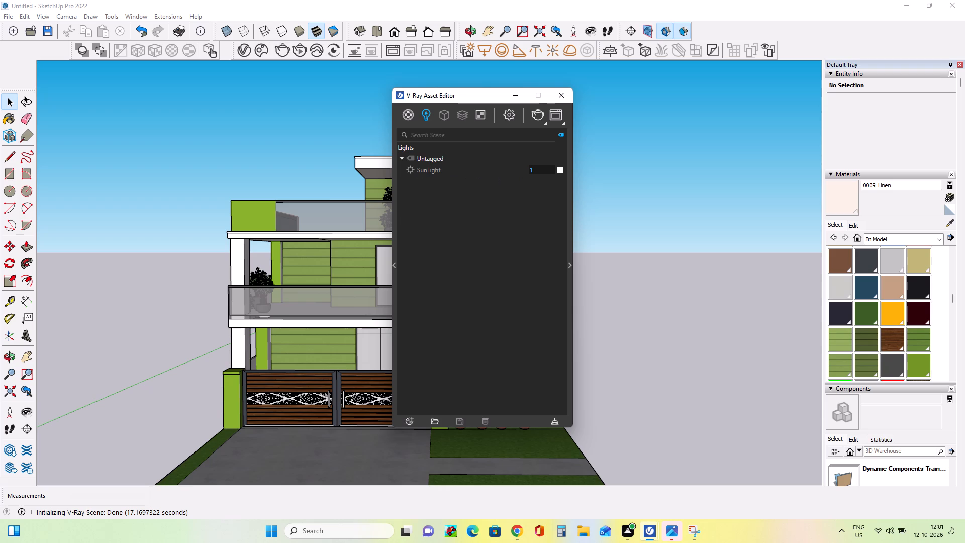
pyautogui.click(569, 266)
pyautogui.click(665, 258)
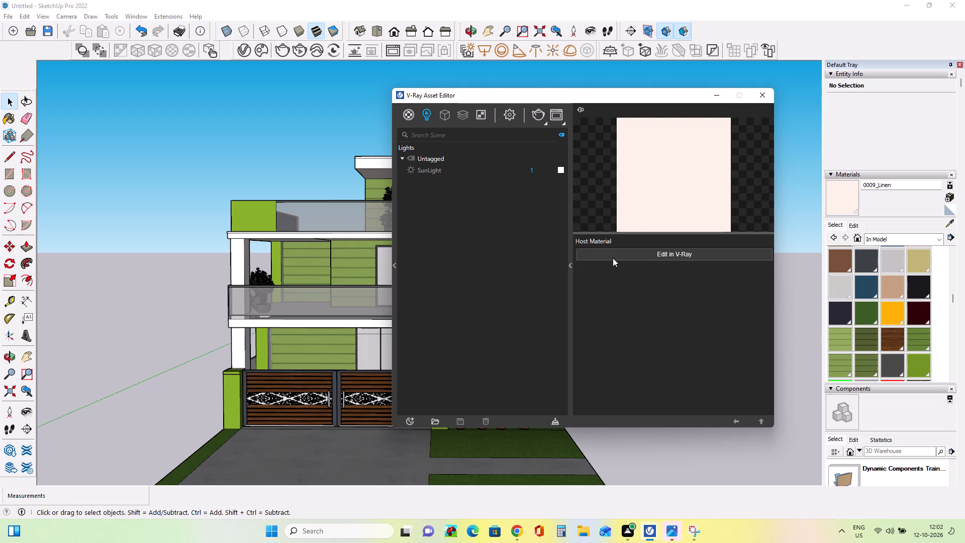
pyautogui.click(427, 172)
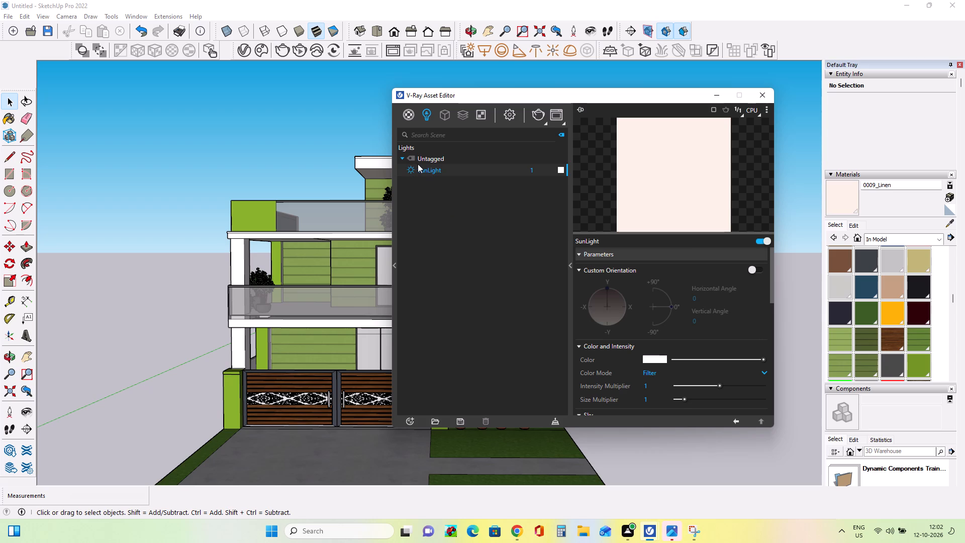
pyautogui.click(759, 270)
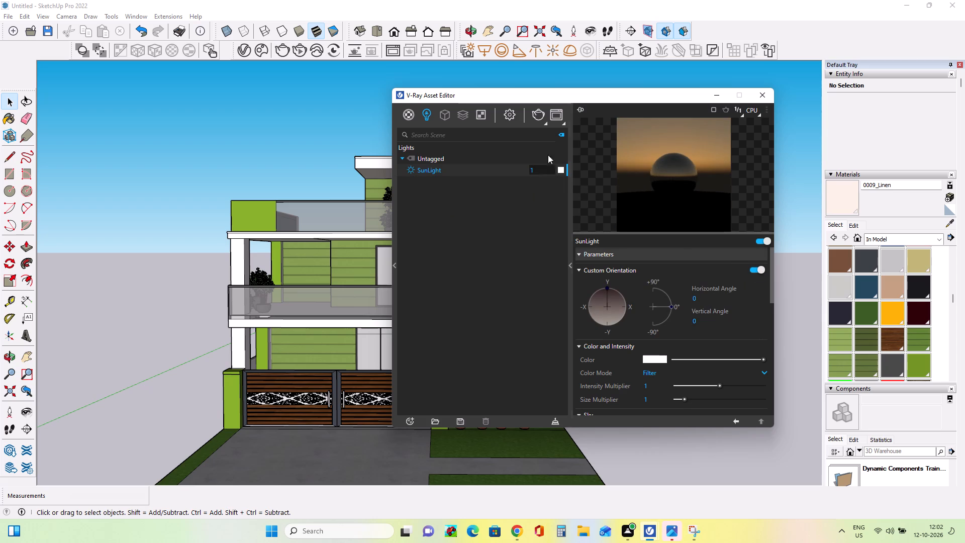
# Run a V-Ray test render of the house to check the sunlight, stop it and close the Frame Buffer.
pyautogui.click(543, 121)
pyautogui.click(541, 137)
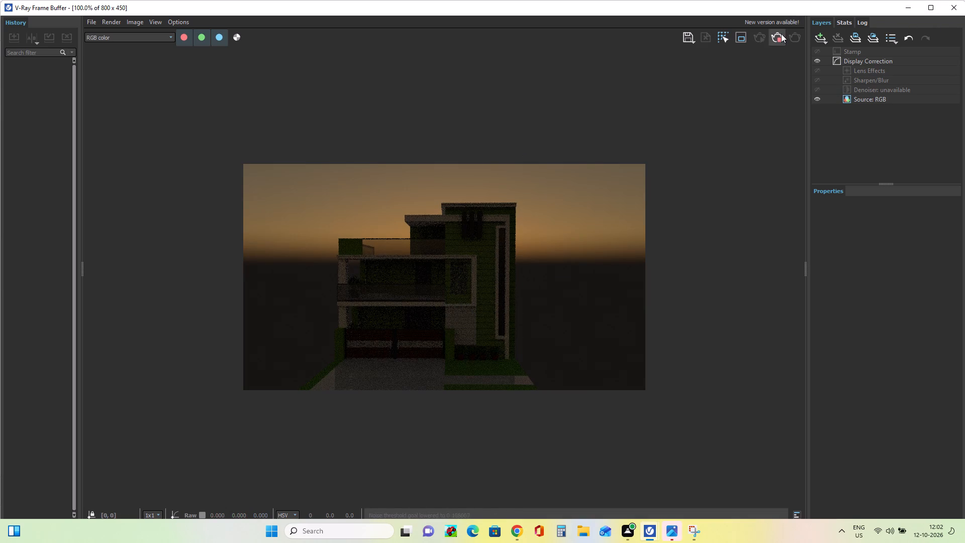
pyautogui.click(780, 38)
pyautogui.click(956, 6)
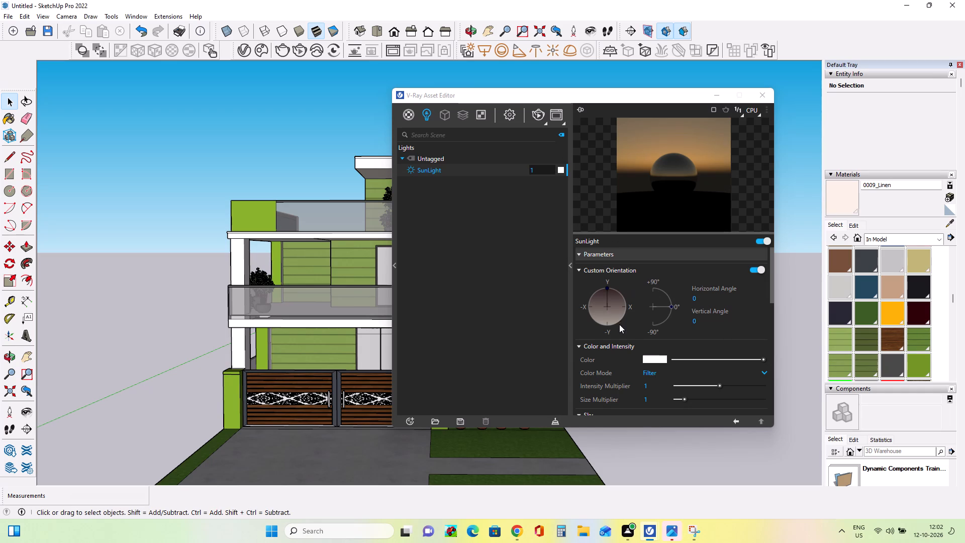
# Set the SunLight's custom orientation to a vertical angle of about 35.4 and a horizontal angle of about 236.2.
pyautogui.moveTo(674, 306); pyautogui.dragTo(670, 298)
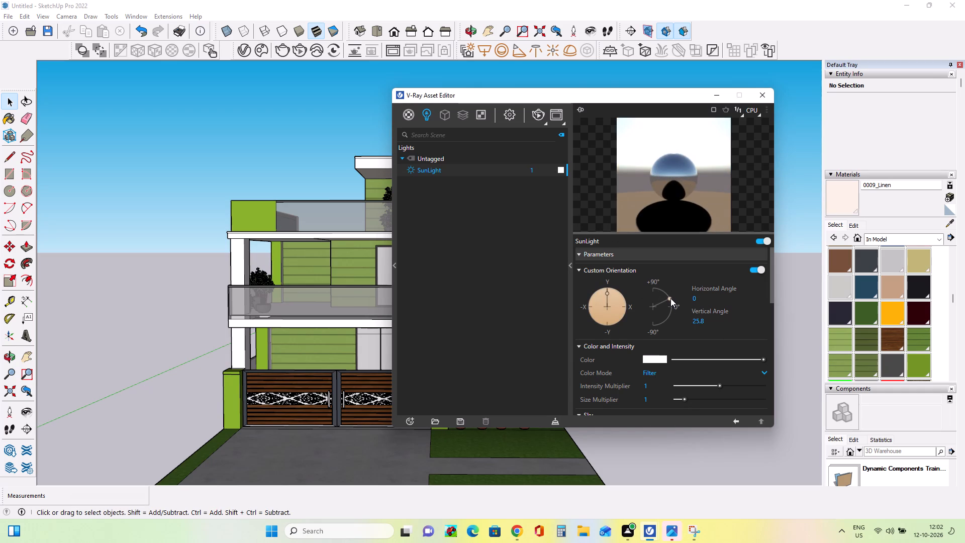
pyautogui.moveTo(670, 298); pyautogui.dragTo(668, 296)
pyautogui.moveTo(606, 292); pyautogui.dragTo(592, 328)
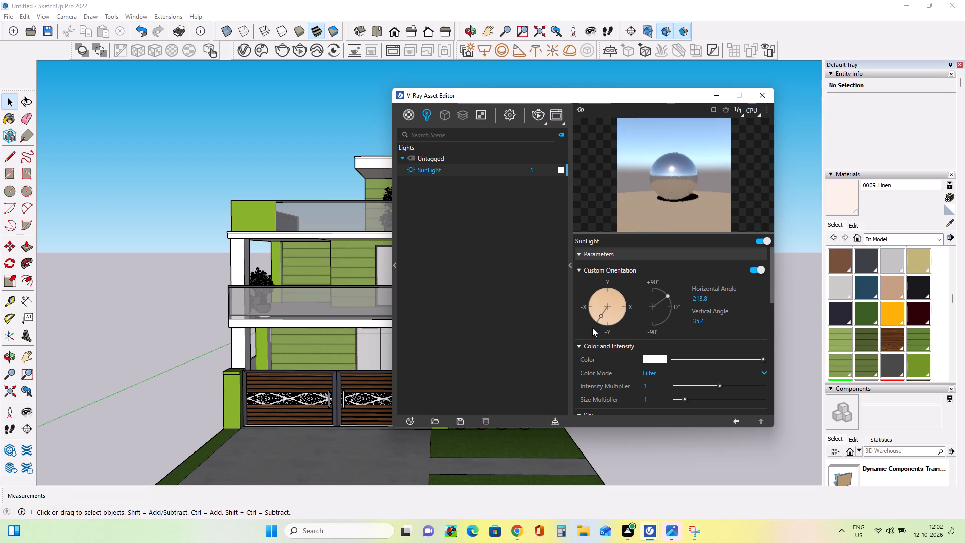
pyautogui.moveTo(592, 328); pyautogui.dragTo(588, 320)
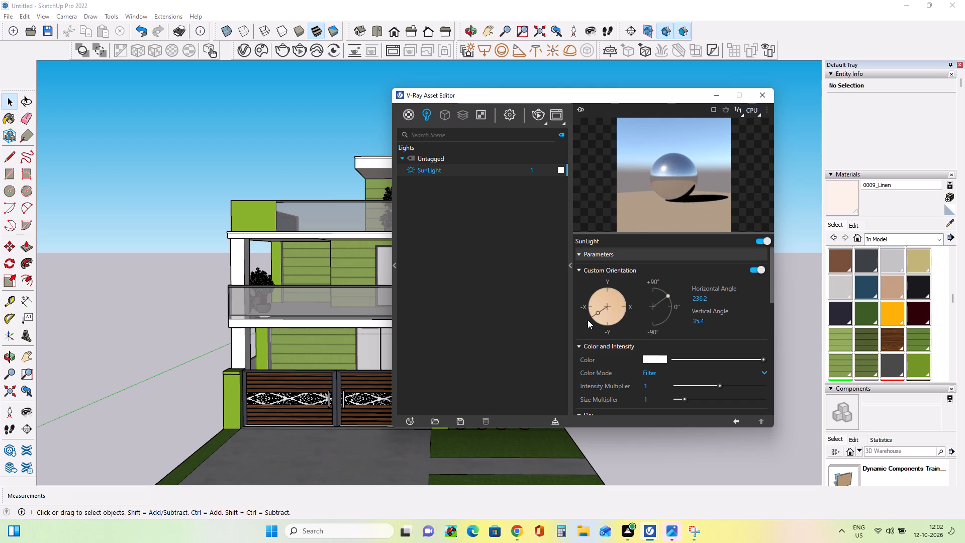
# Fine-tune the SunLight's custom orientation to a horizontal angle of about 234.6.
pyautogui.moveTo(588, 320); pyautogui.dragTo(593, 321)
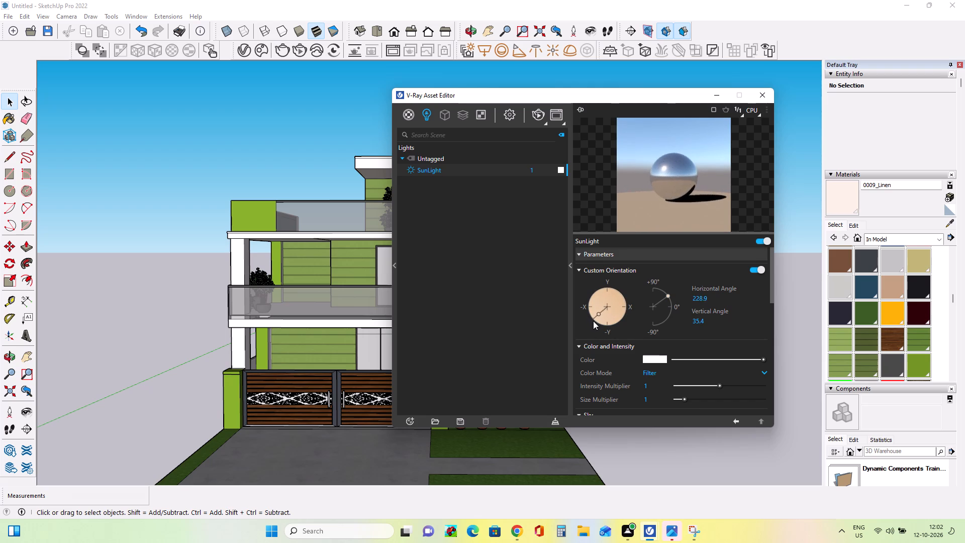
pyautogui.moveTo(593, 321); pyautogui.dragTo(592, 318)
pyautogui.click(592, 318)
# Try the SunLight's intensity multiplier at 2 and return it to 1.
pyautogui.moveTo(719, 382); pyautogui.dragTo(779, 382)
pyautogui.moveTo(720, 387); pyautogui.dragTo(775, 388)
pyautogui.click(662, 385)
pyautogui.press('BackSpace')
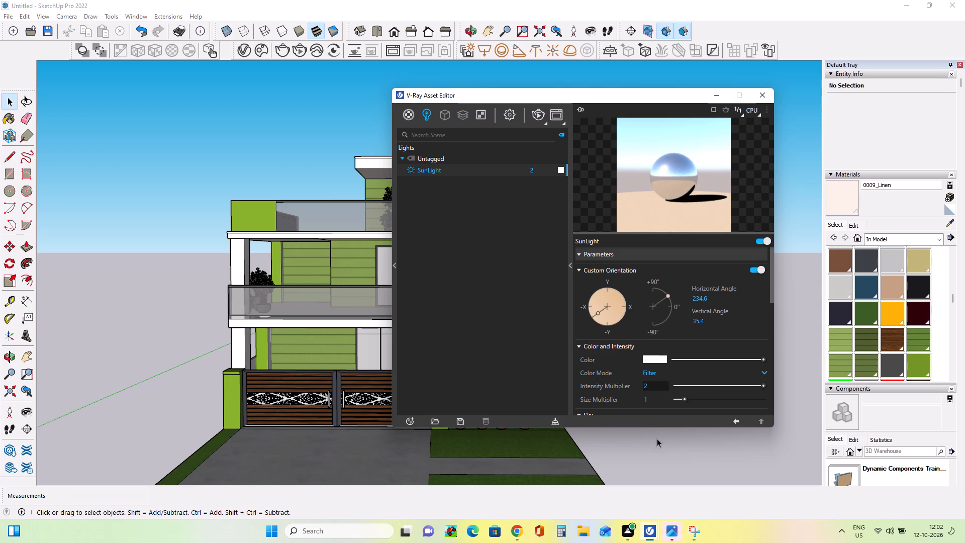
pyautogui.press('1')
# Set the SunLight's size multiplier to 5.
pyautogui.scroll(-4, 690, 381)
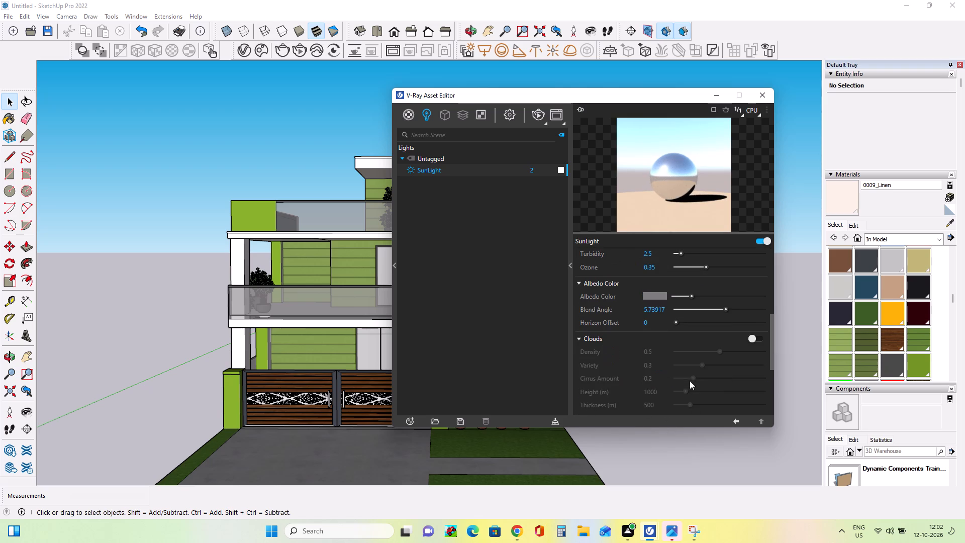
pyautogui.scroll(1, 671, 309)
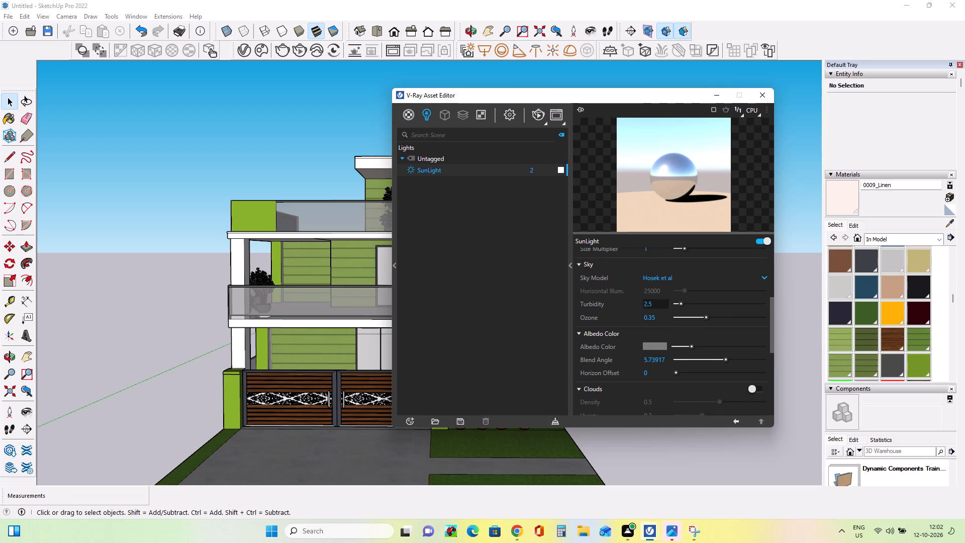
pyautogui.scroll(1, 652, 265)
pyautogui.click(654, 302)
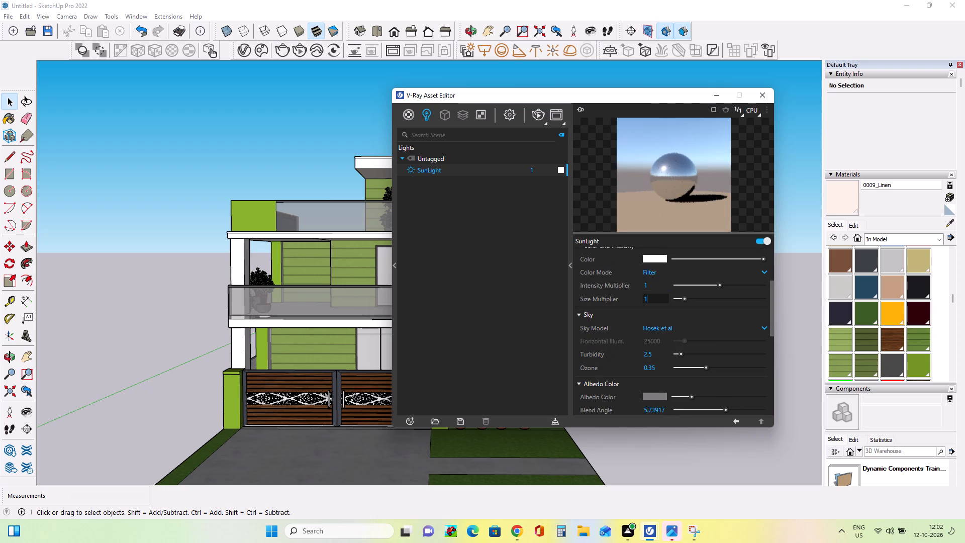
pyautogui.press('BackSpace')
pyautogui.press('5')
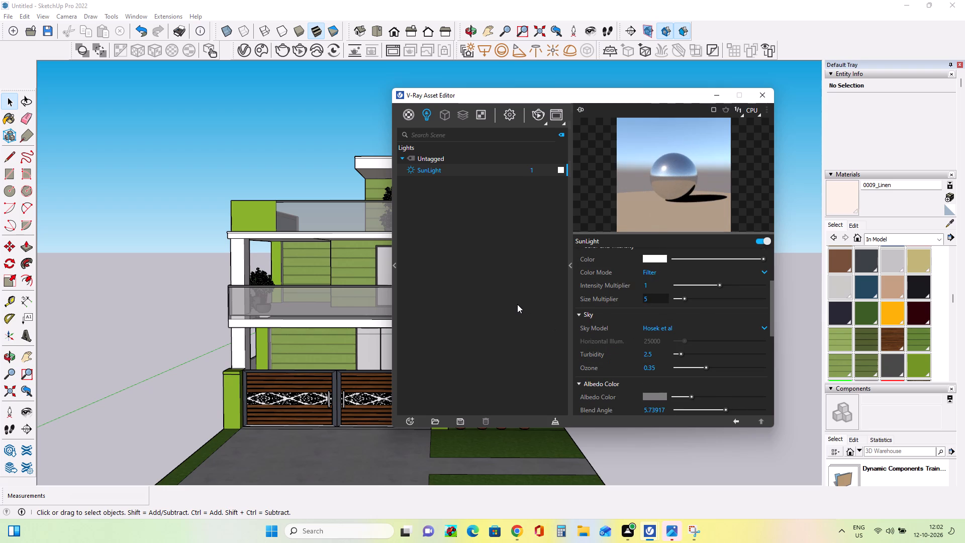
pyautogui.click(514, 303)
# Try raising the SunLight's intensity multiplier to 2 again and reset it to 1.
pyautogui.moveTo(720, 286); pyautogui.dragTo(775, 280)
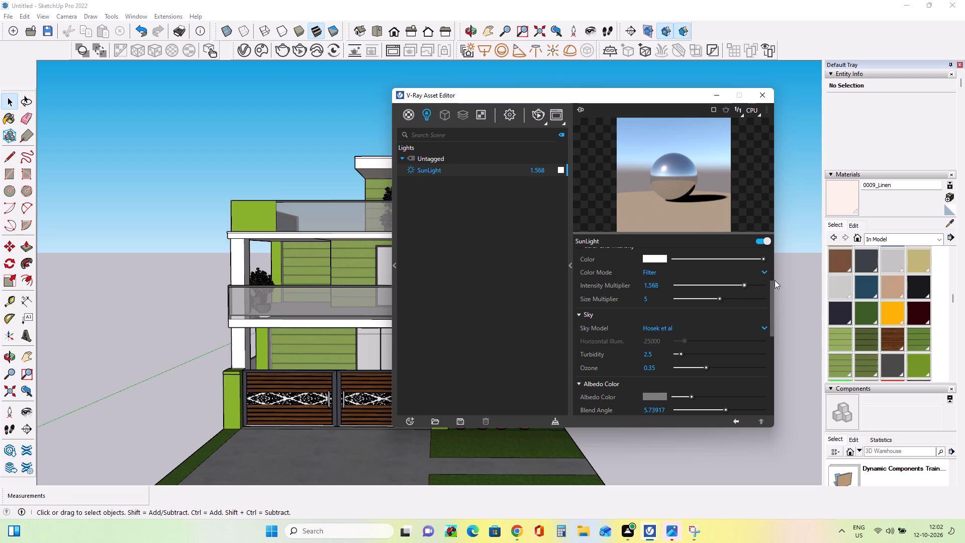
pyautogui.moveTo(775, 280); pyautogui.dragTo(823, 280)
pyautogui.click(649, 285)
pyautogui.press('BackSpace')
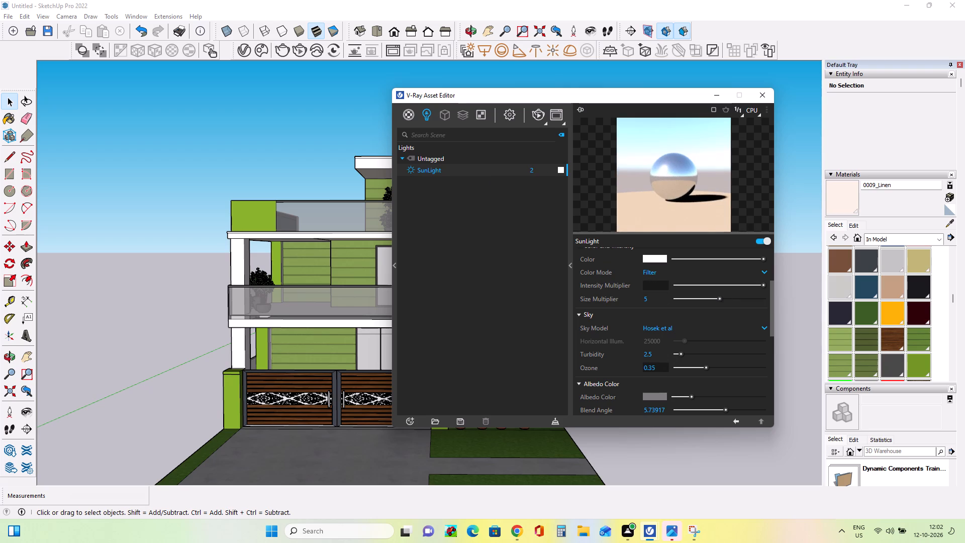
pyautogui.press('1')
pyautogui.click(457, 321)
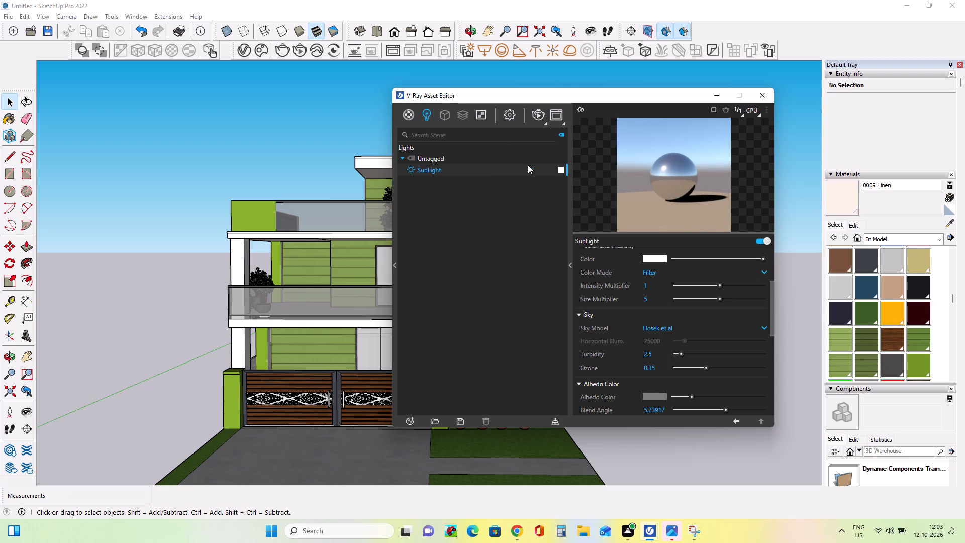
# Add a Light Mix render element and group its lights by Group Instances.
pyautogui.click(461, 111)
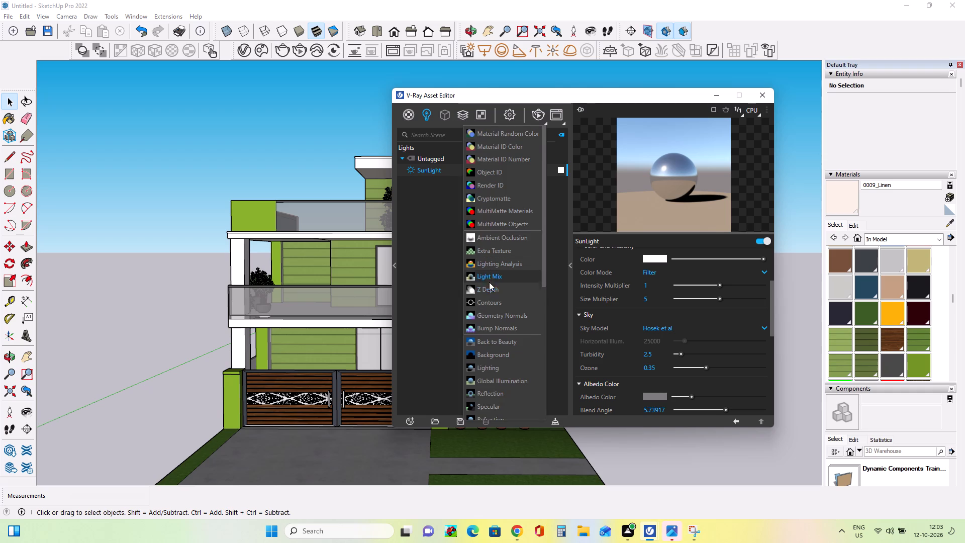
pyautogui.click(490, 280)
pyautogui.click(660, 267)
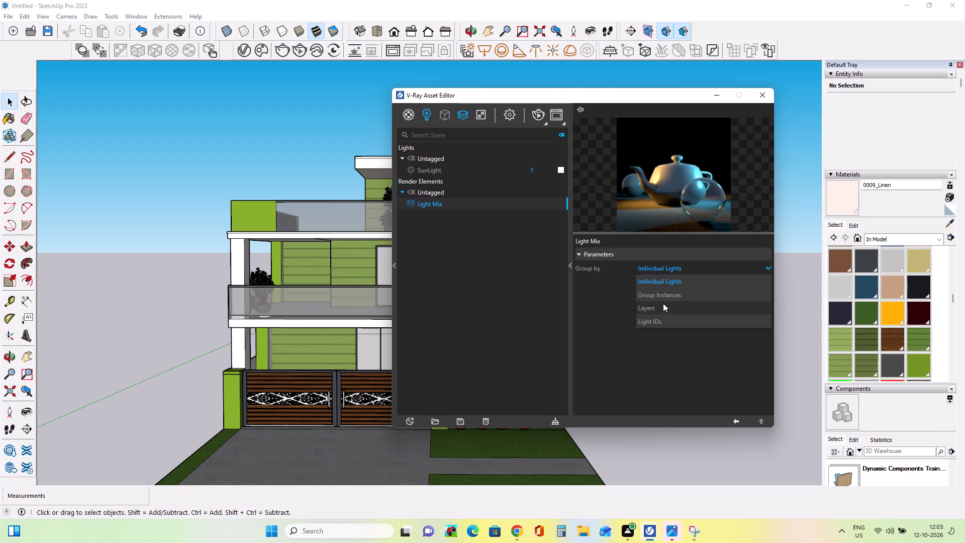
pyautogui.click(665, 295)
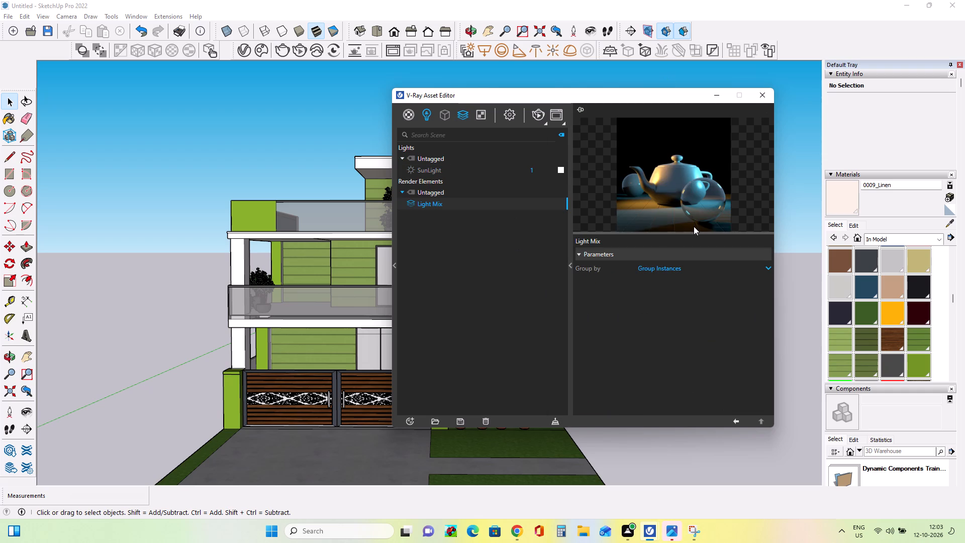
# Start a V-Ray render of the house with the adjusted SunLight and the Light Mix element.
pyautogui.click(536, 116)
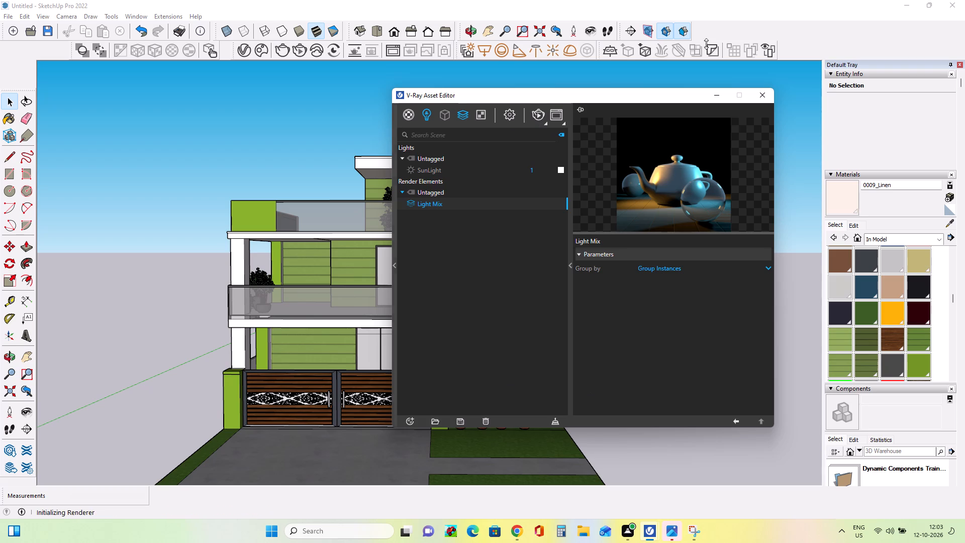
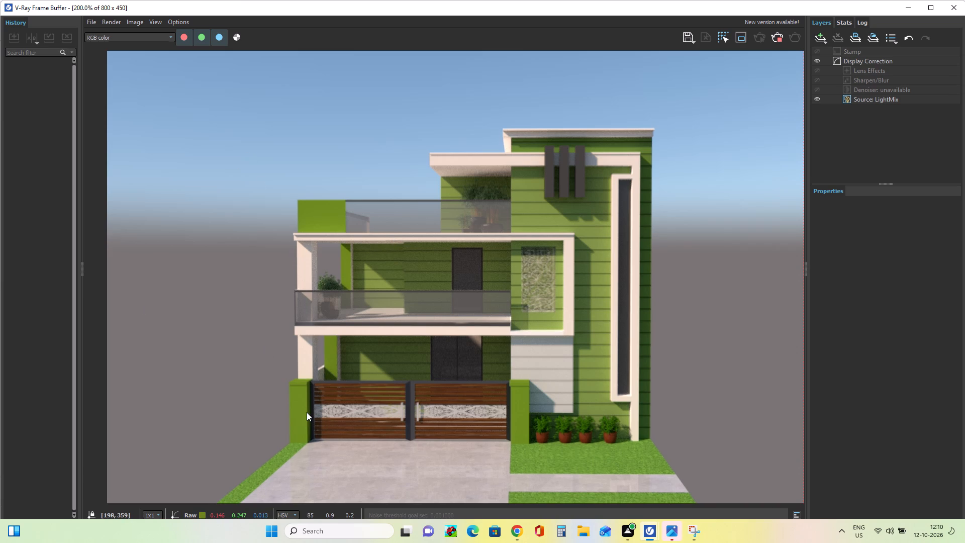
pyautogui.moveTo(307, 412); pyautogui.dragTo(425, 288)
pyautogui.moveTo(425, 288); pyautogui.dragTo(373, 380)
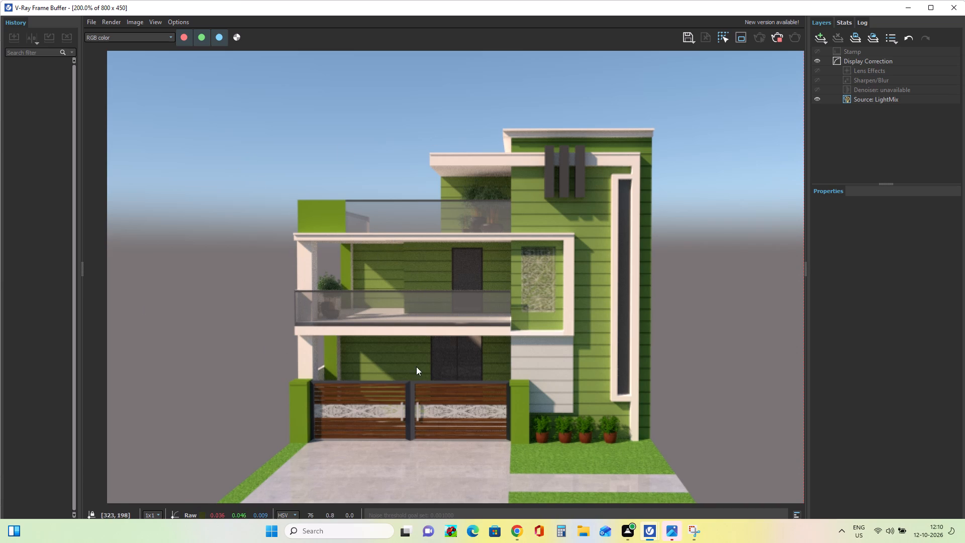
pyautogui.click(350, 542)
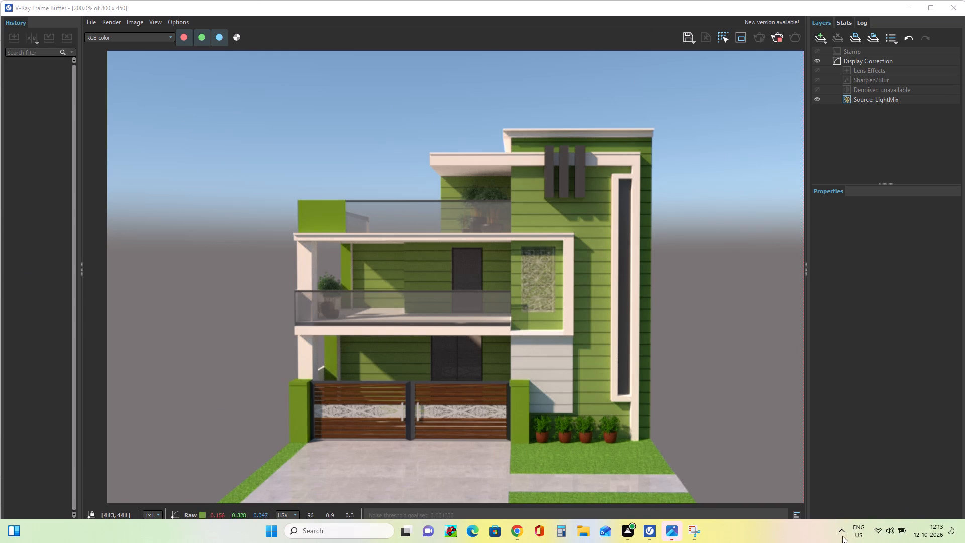
# Switch to Snipping Tool and capture a rectangular snip of the rendered house, from the sky above the roof to the driveway.
pyautogui.click(692, 539)
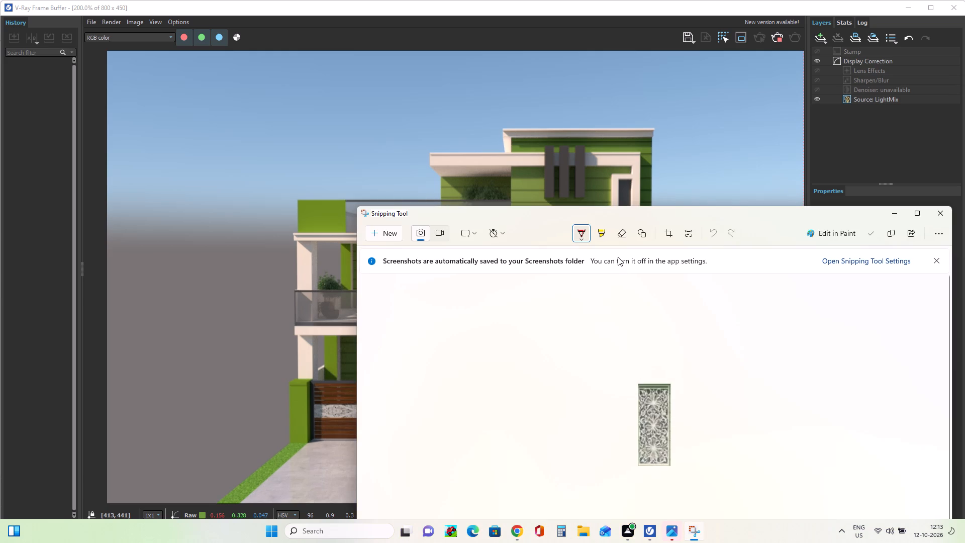
pyautogui.click(380, 237)
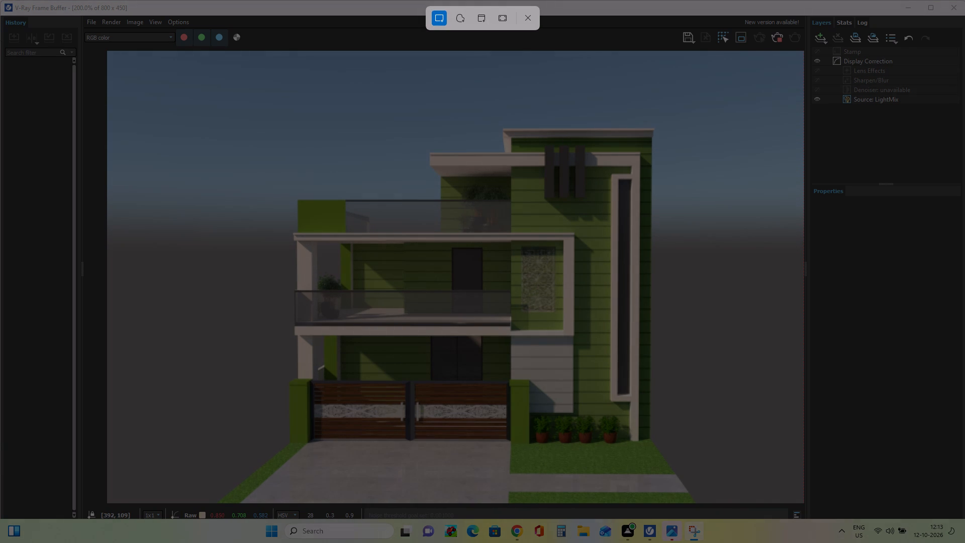
pyautogui.moveTo(672, 103); pyautogui.dragTo(576, 185)
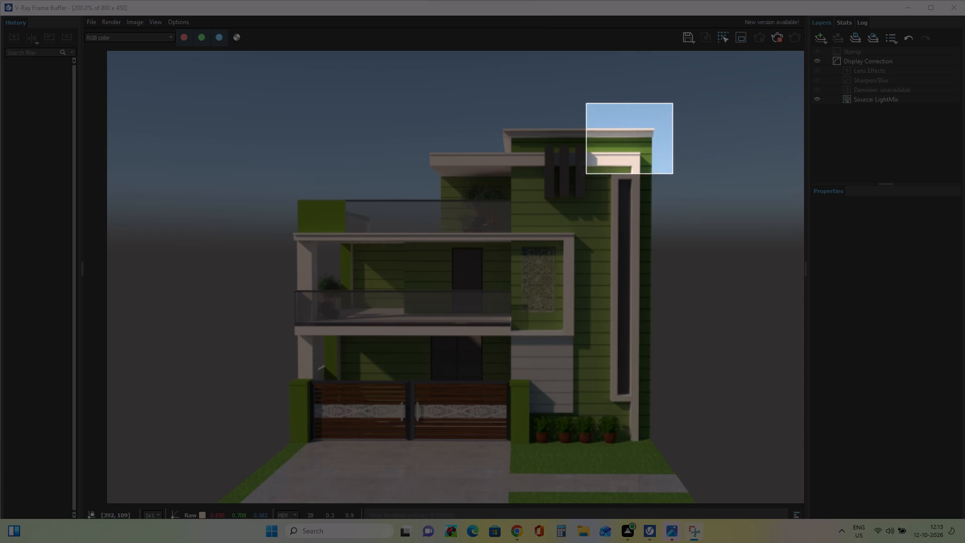
pyautogui.moveTo(576, 185); pyautogui.dragTo(261, 491)
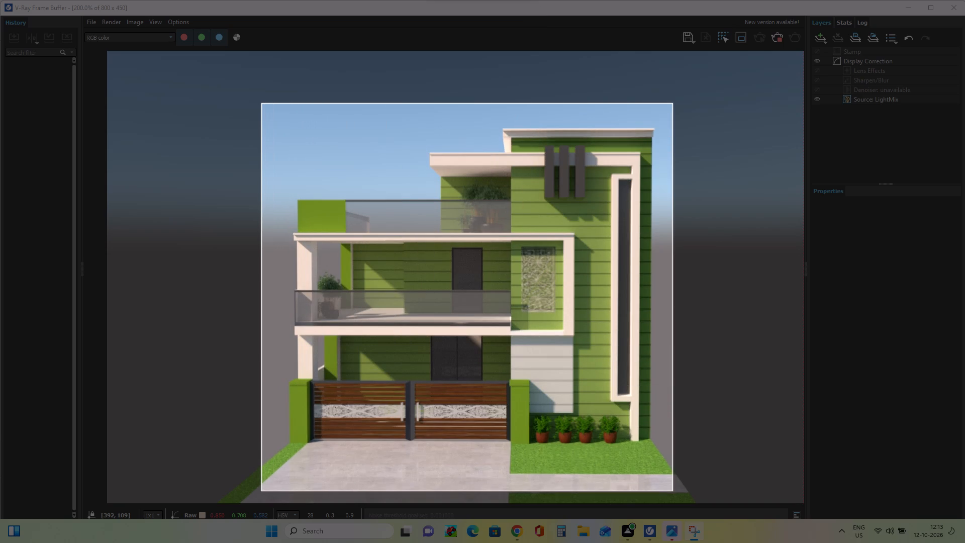
pyautogui.moveTo(261, 491); pyautogui.dragTo(275, 507)
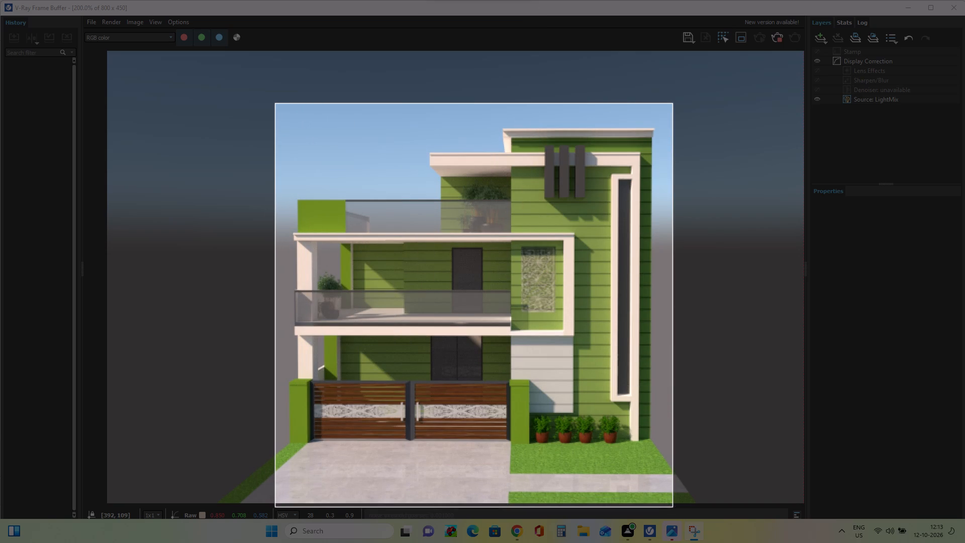
pyautogui.moveTo(275, 507); pyautogui.dragTo(243, 500)
pyautogui.rightClick(275, 507)
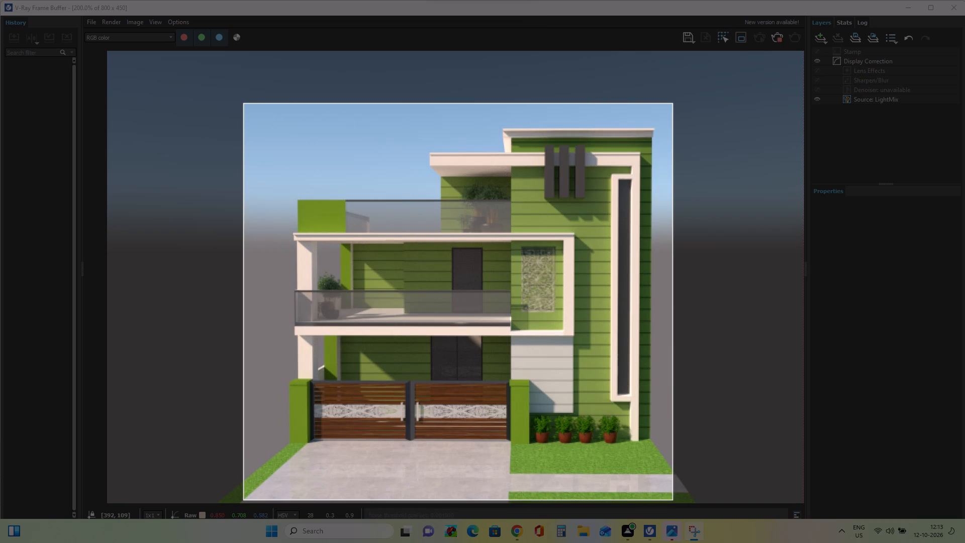
pyautogui.moveTo(243, 500); pyautogui.dragTo(226, 498)
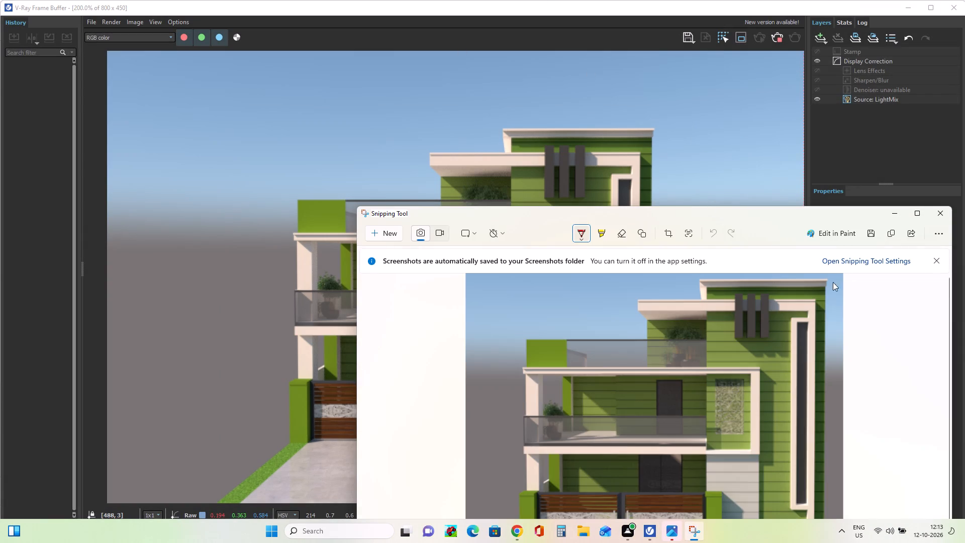
pyautogui.moveTo(779, 221); pyautogui.dragTo(683, 128)
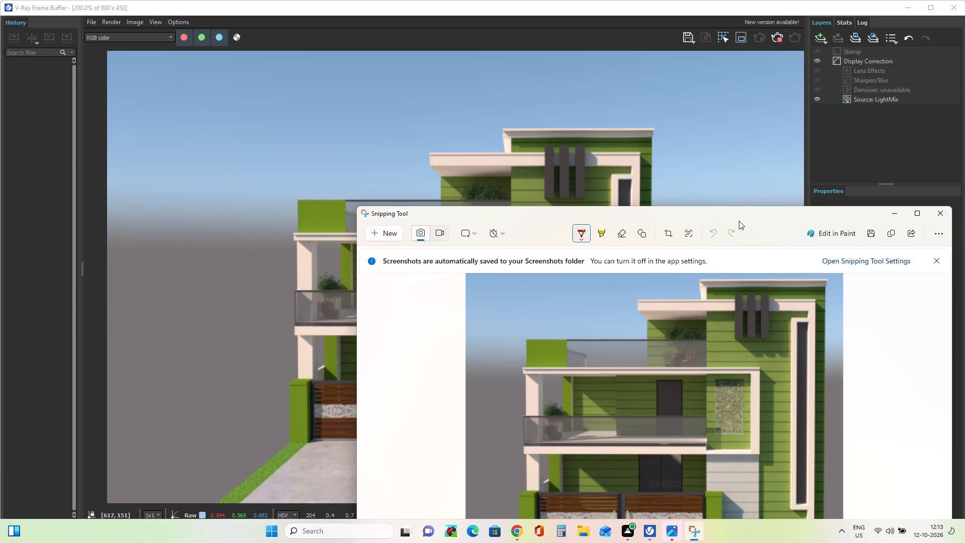
pyautogui.moveTo(738, 221); pyautogui.dragTo(629, 85)
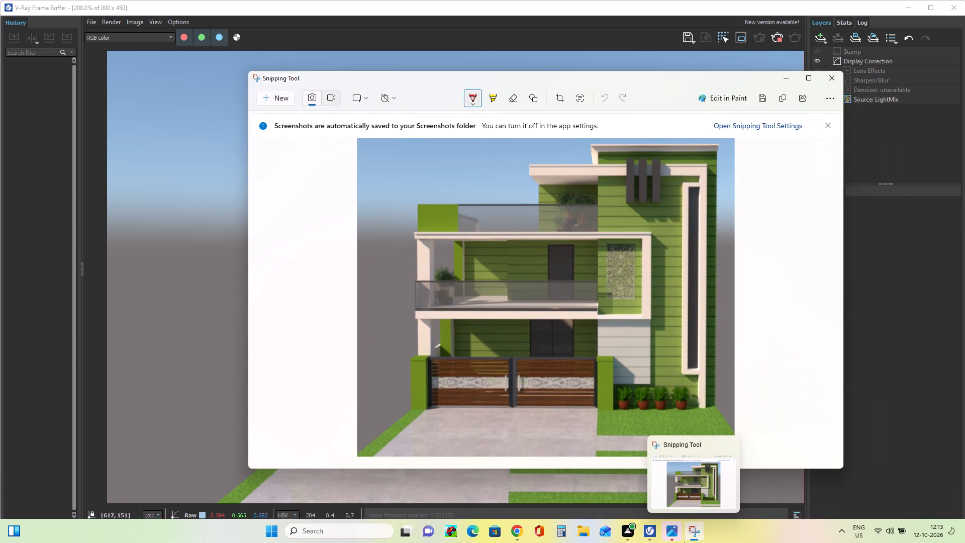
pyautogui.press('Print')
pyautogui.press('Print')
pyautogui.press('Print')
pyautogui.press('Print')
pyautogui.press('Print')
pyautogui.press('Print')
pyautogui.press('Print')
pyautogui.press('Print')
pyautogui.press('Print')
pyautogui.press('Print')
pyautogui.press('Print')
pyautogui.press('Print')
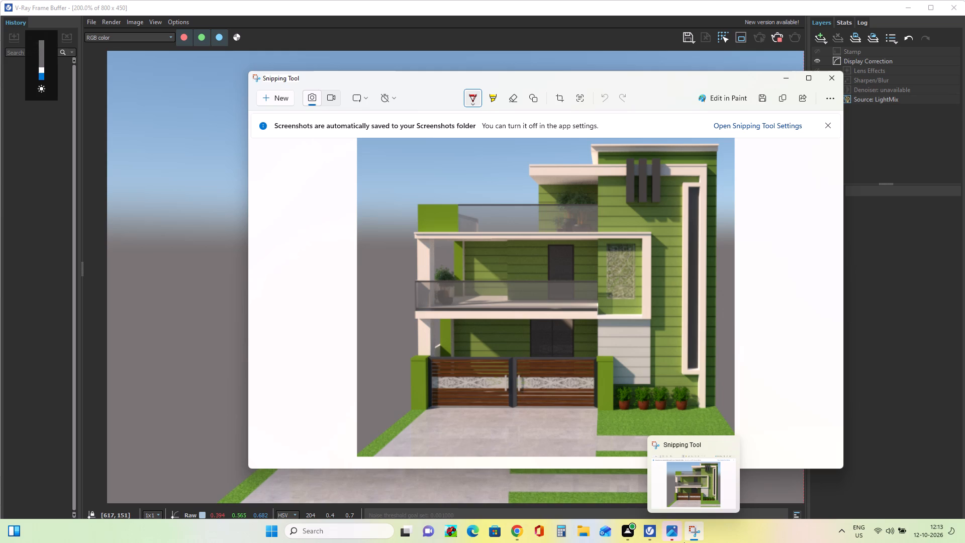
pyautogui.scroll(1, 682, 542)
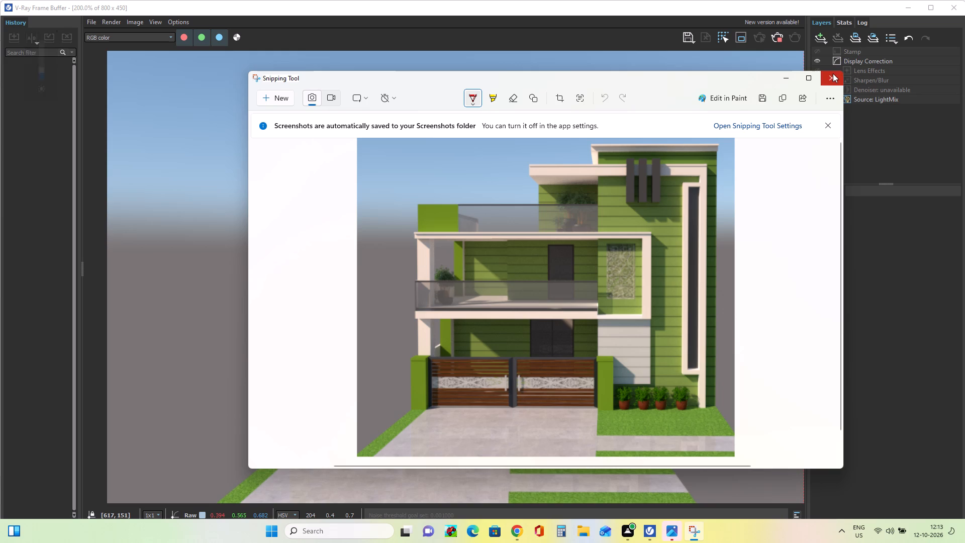
# Save the render snip to the Desktop with the file name "Modern Architectural Elevation in Sage Green.pdf".
pyautogui.click(764, 99)
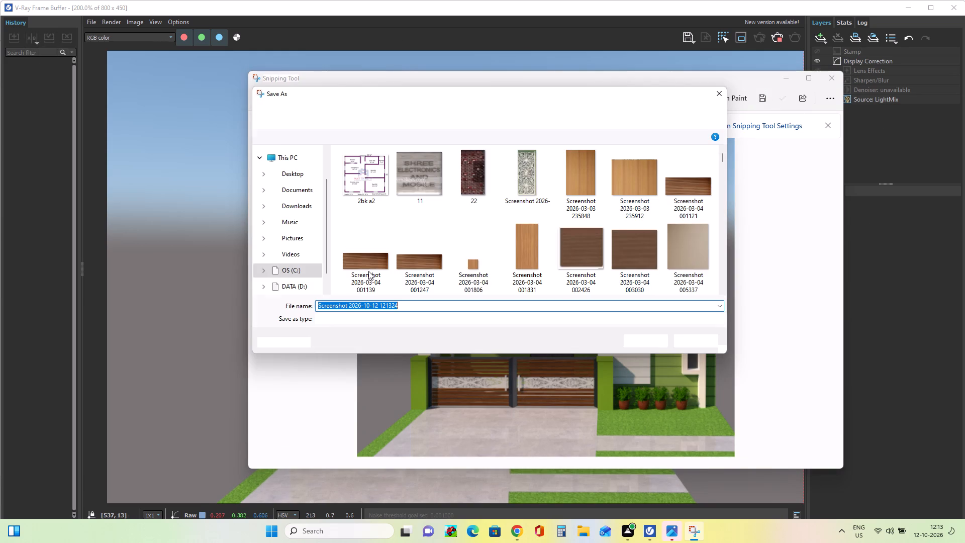
pyautogui.click(407, 303)
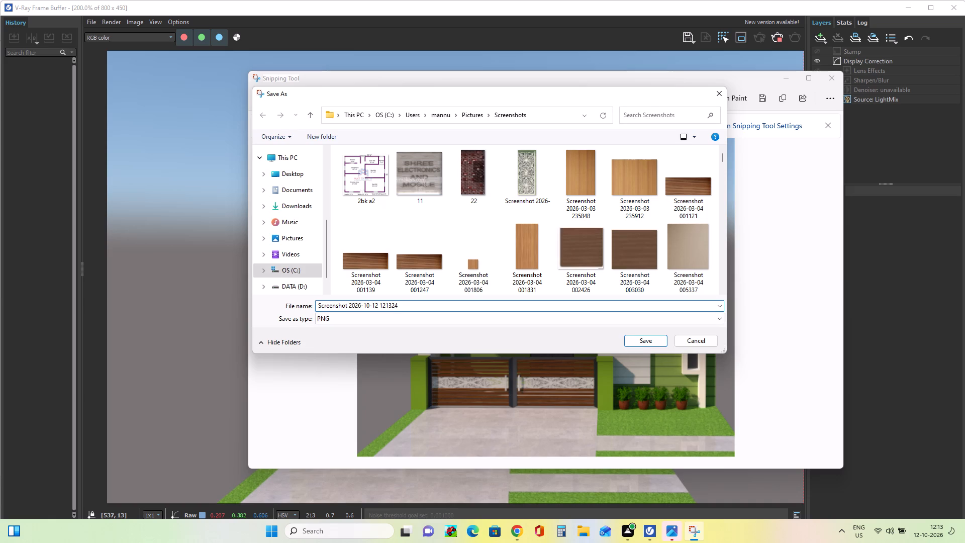
pyautogui.press('BackSpace')
pyautogui.press('BackSpace')
pyautogui.press('BackSpace')
pyautogui.press('BackSpace')
pyautogui.press('BackSpace')
pyautogui.press('BackSpace')
pyautogui.press('BackSpace')
pyautogui.press('BackSpace')
pyautogui.press('BackSpace')
pyautogui.press('BackSpace')
pyautogui.press('BackSpace')
pyautogui.press('BackSpace')
pyautogui.press('BackSpace')
pyautogui.press('BackSpace')
pyautogui.press('BackSpace')
pyautogui.press('BackSpace')
pyautogui.press('BackSpace')
pyautogui.press('BackSpace')
pyautogui.press('BackSpace')
pyautogui.press('BackSpace')
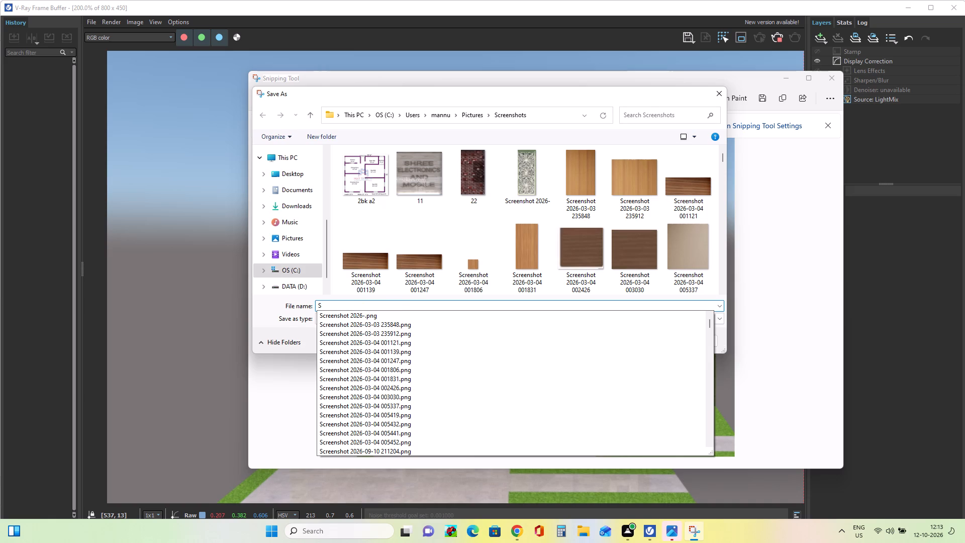
pyautogui.press('BackSpace')
pyautogui.write('mo')
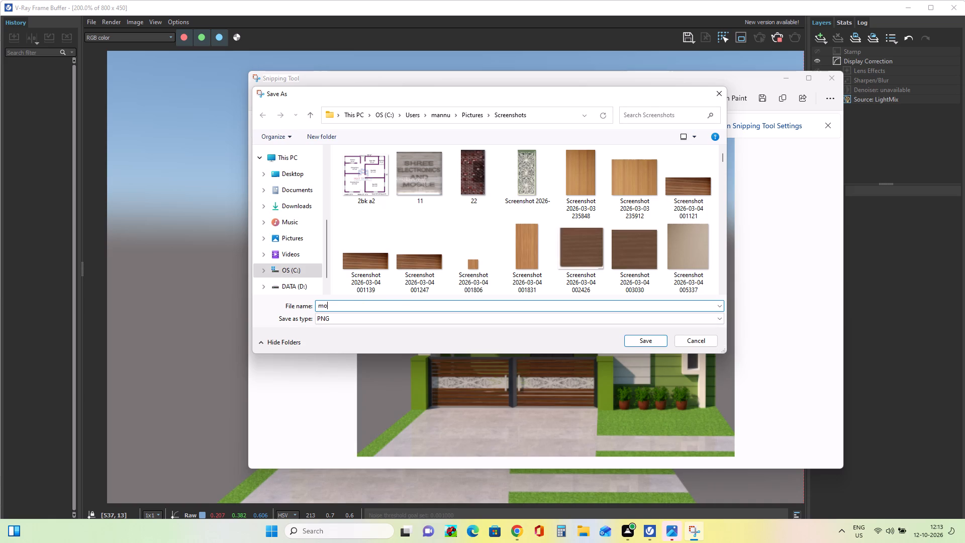
pyautogui.press('r')
pyautogui.click(279, 177)
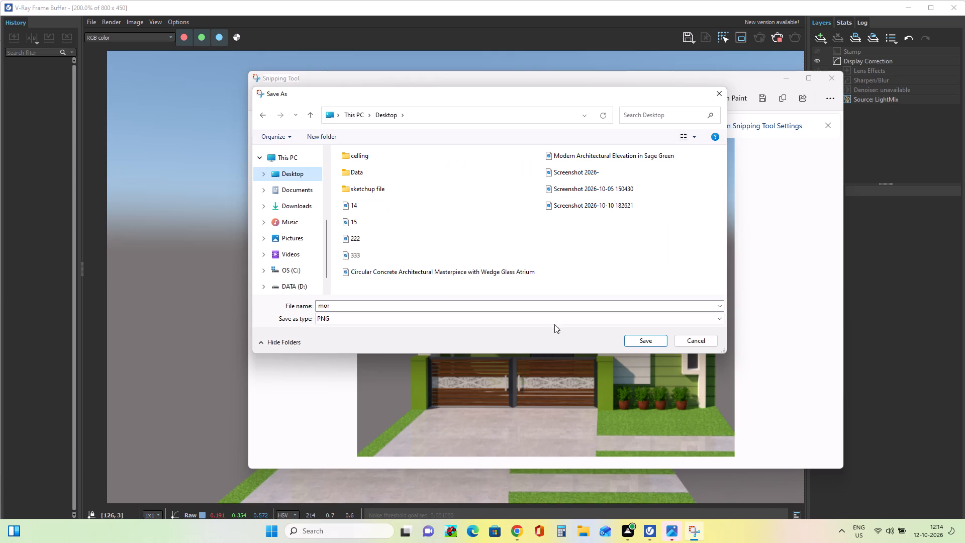
pyautogui.click(338, 308)
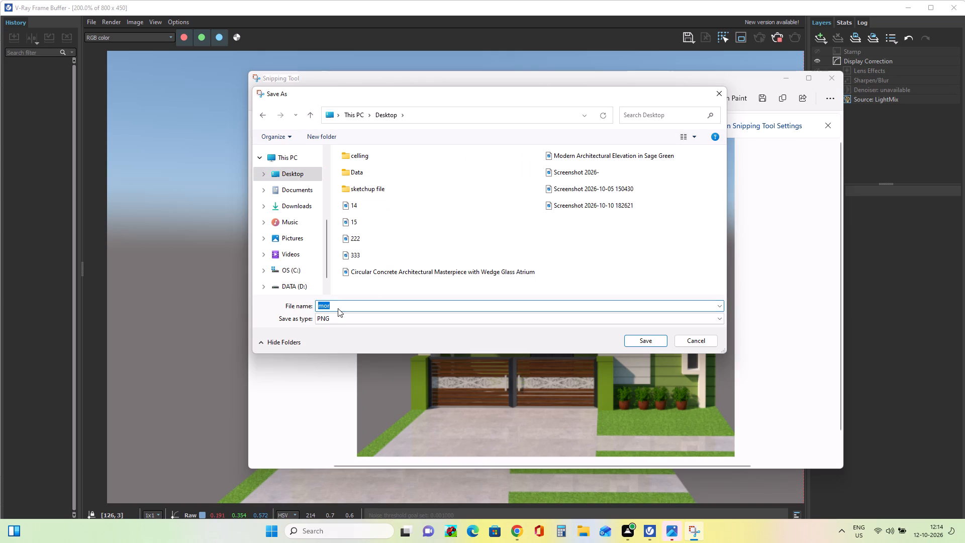
pyautogui.press('BackSpace')
pyautogui.write('mo')
pyautogui.press('d')
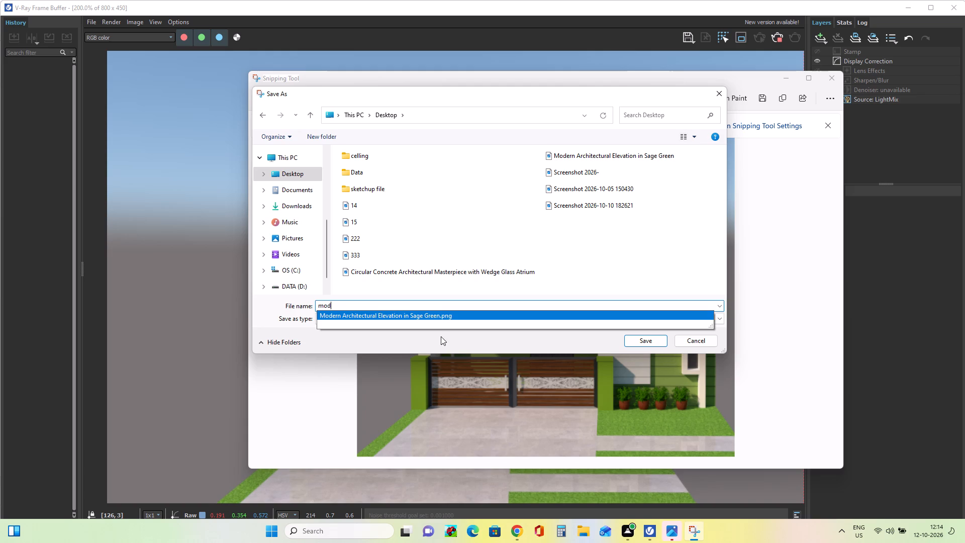
pyautogui.click(449, 316)
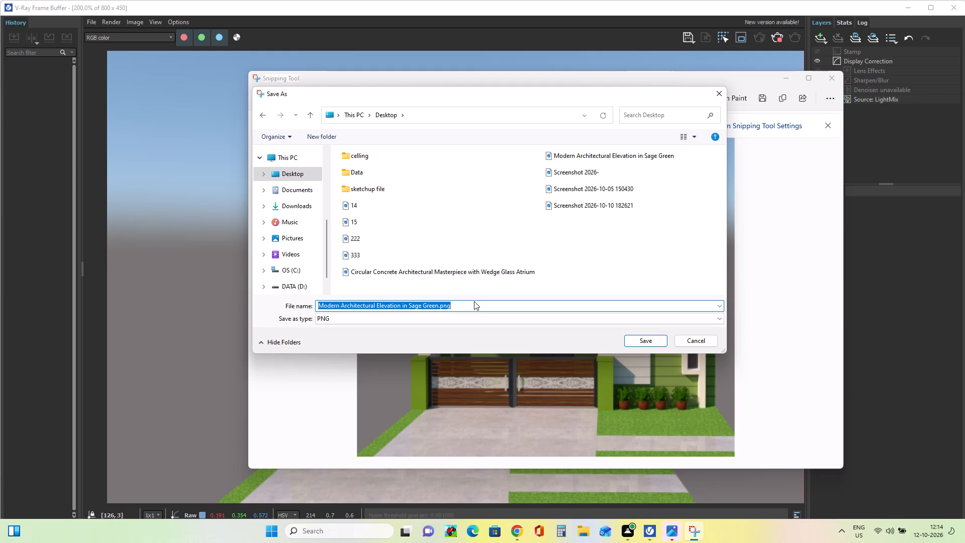
pyautogui.click(462, 305)
pyautogui.press('BackSpace')
pyautogui.press('BackSpace')
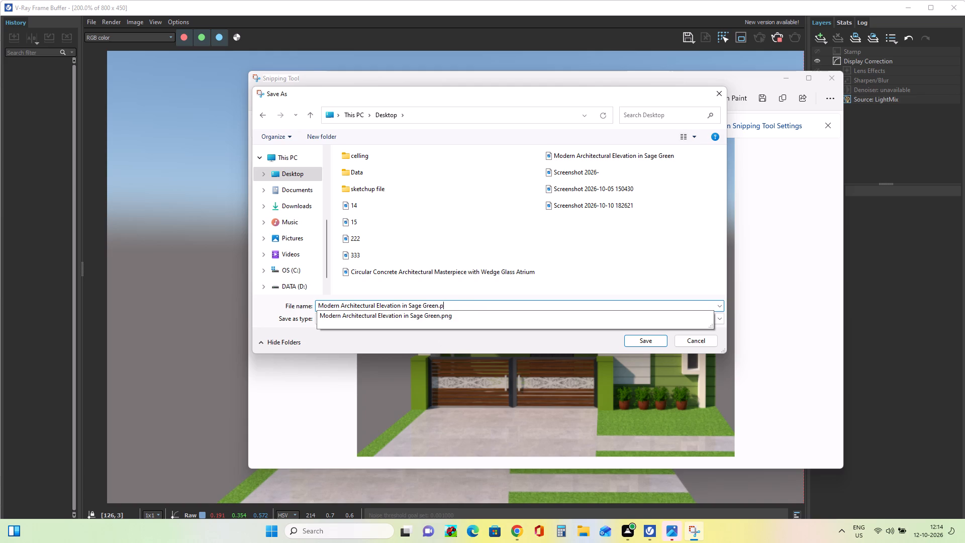
pyautogui.write('df')
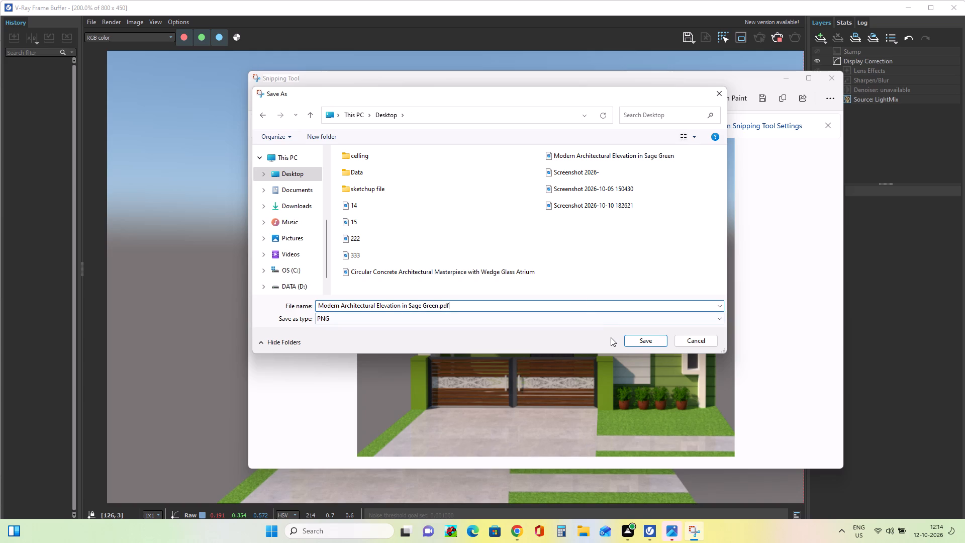
pyautogui.click(637, 343)
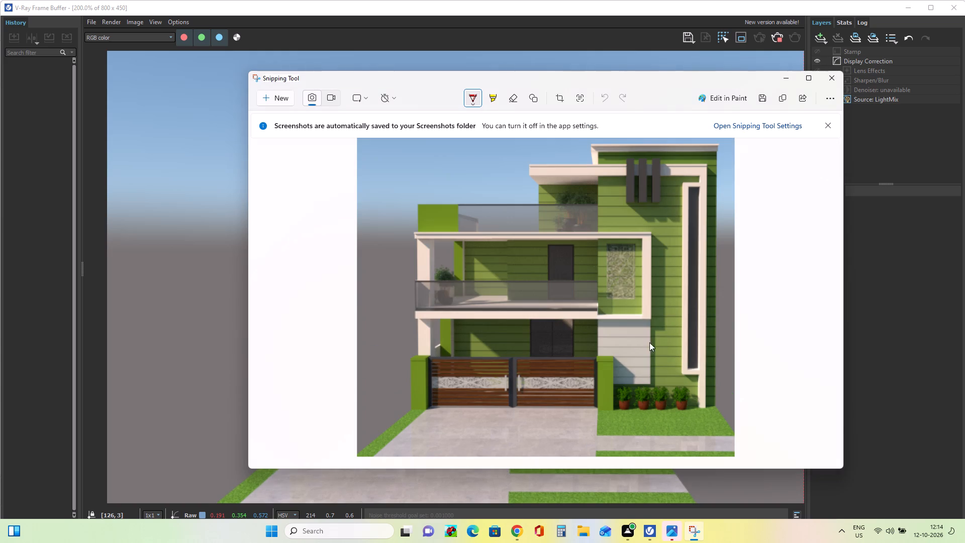
# Return to the SketchUp model, stop the running V-Ray render and close the V-Ray Asset Editor.
pyautogui.click(781, 79)
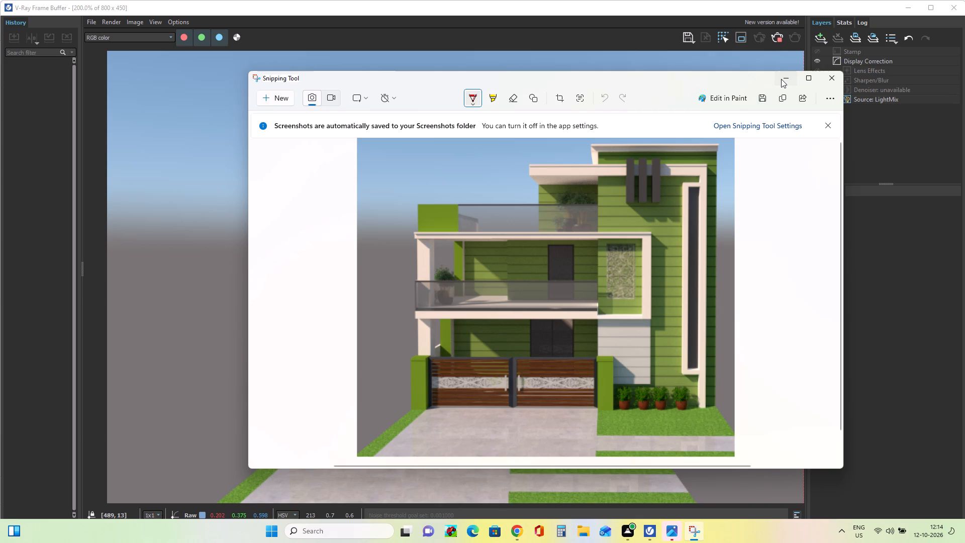
pyautogui.click(907, 4)
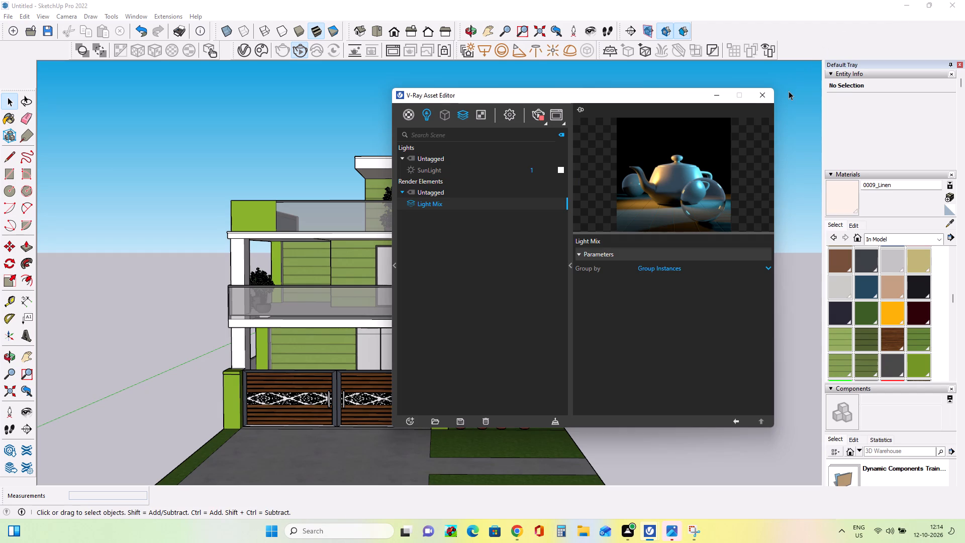
pyautogui.click(536, 118)
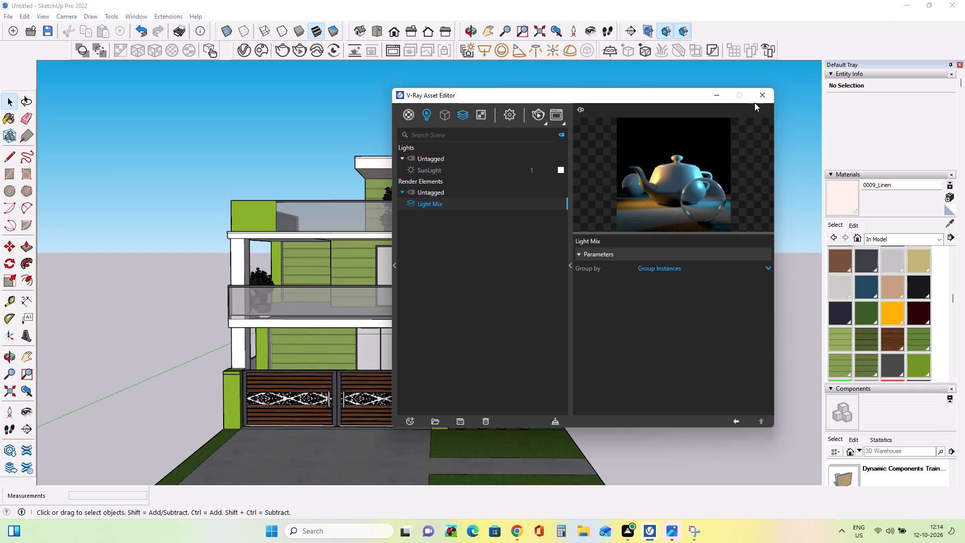
pyautogui.click(753, 99)
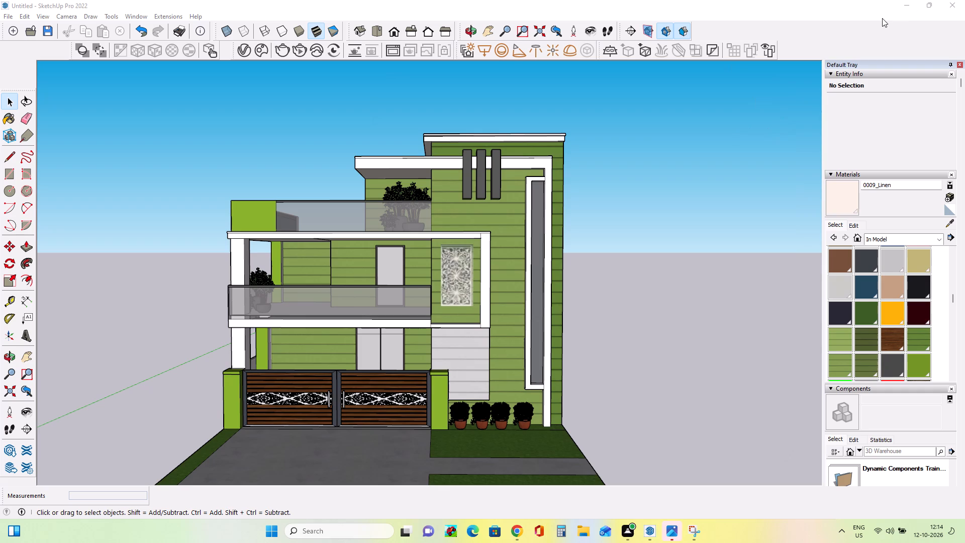
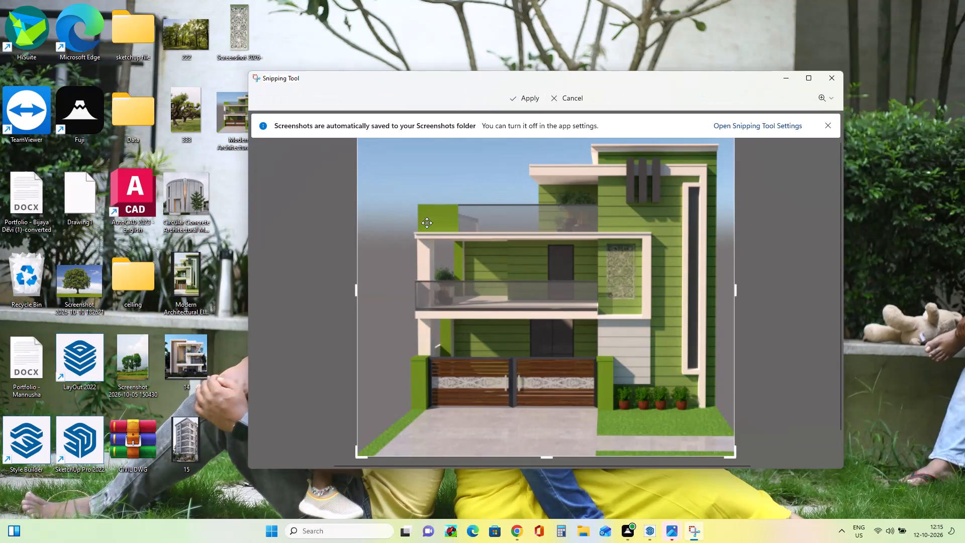
# Crop the strip beside the house's balcony side off the render snip, bringing the edge closer to the building, and apply the crop.
pyautogui.moveTo(356, 291); pyautogui.dragTo(389, 299)
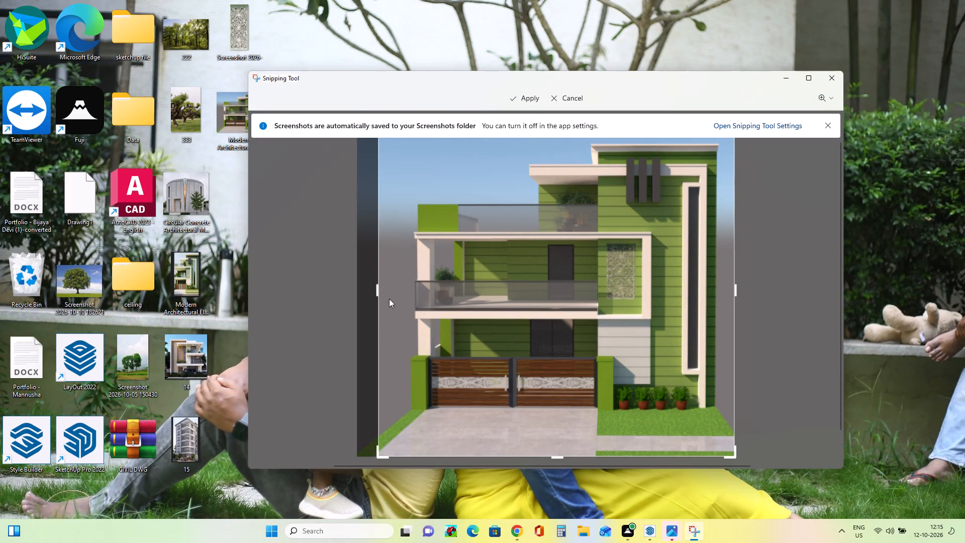
pyautogui.moveTo(389, 299); pyautogui.dragTo(390, 300)
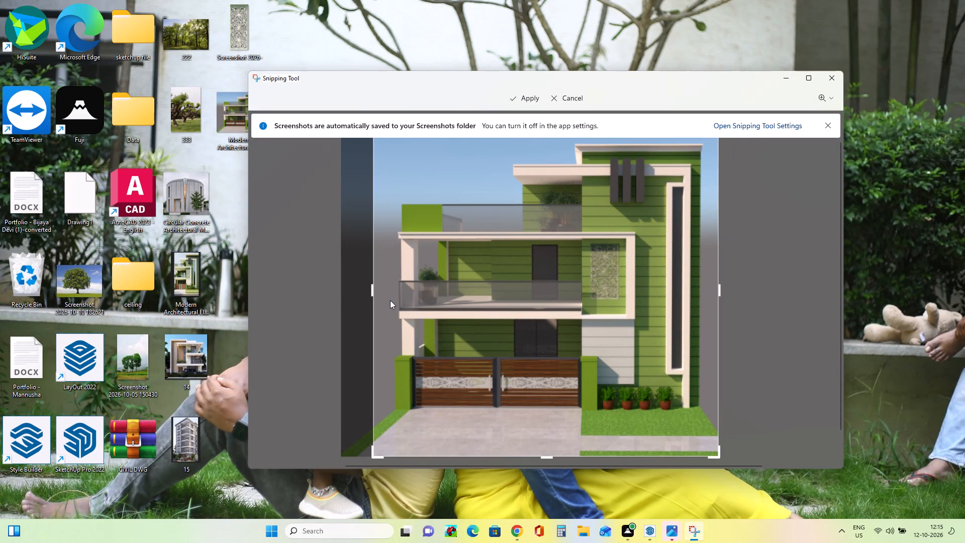
pyautogui.click(524, 97)
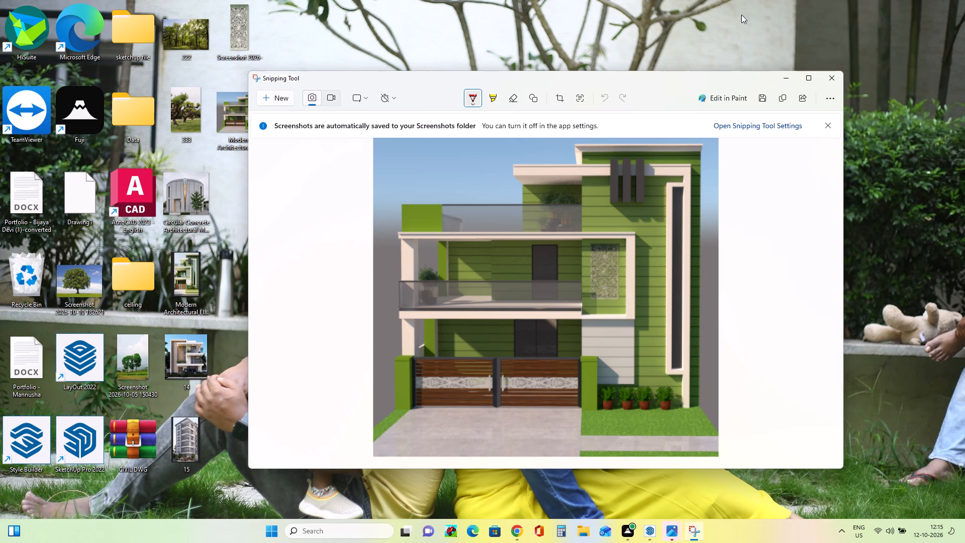
# Save the cropped snip to the Desktop as a PNG with the file name "Modern Architectural Elevation in Sage Green.pdf1".
pyautogui.click(759, 95)
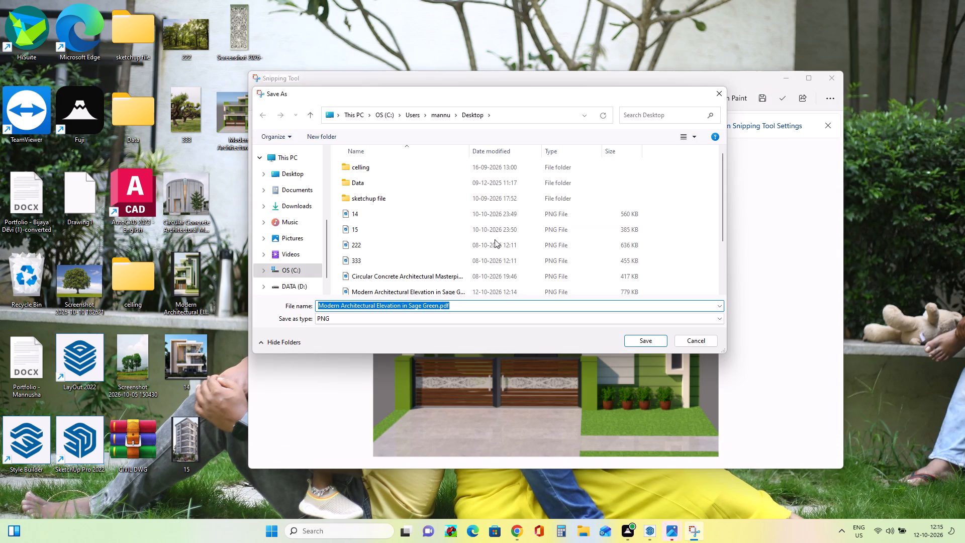
pyautogui.click(461, 305)
pyautogui.click(461, 305)
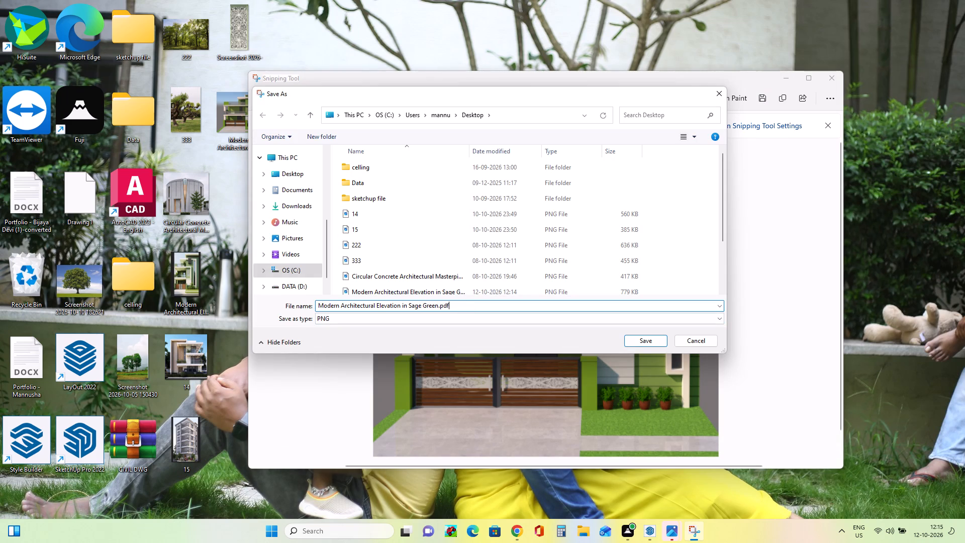
pyautogui.press('BackSpace')
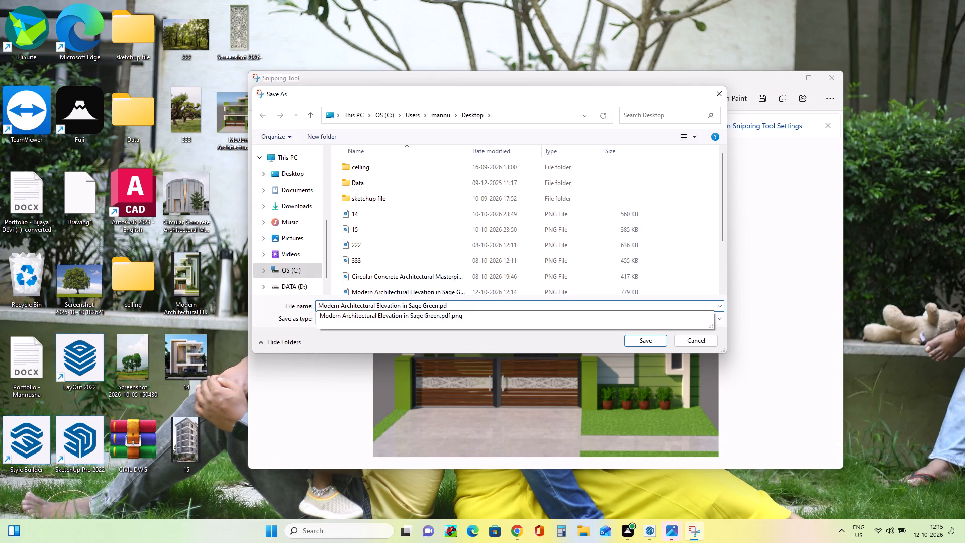
pyautogui.write('f1')
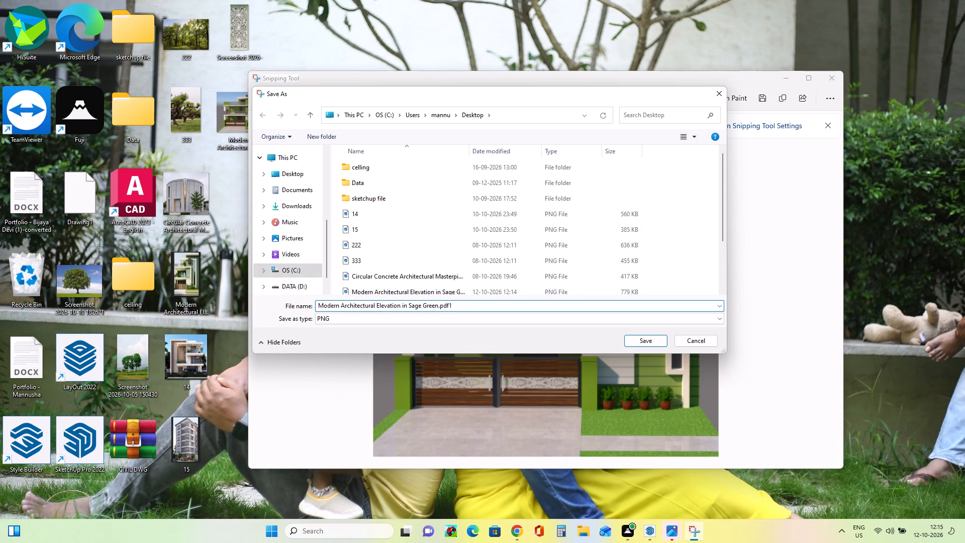
pyautogui.click(643, 343)
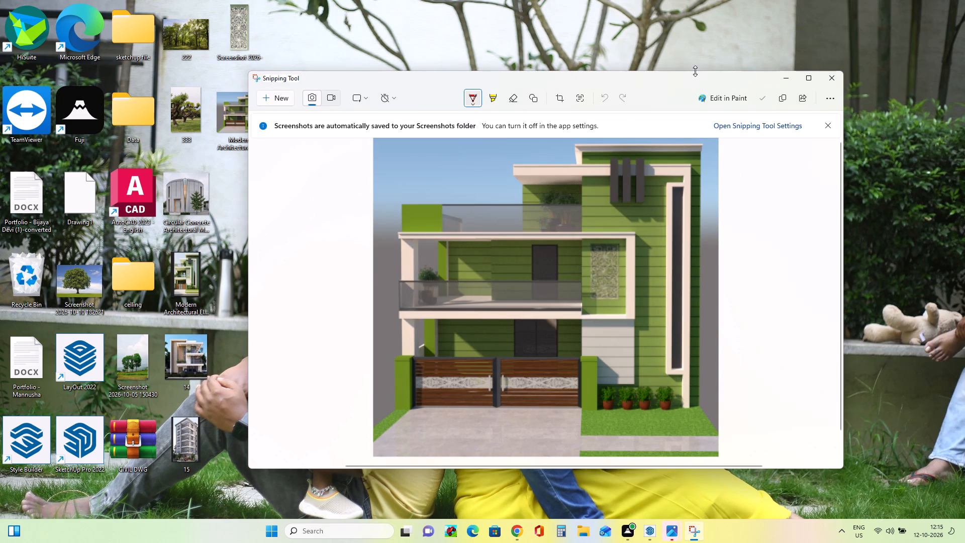
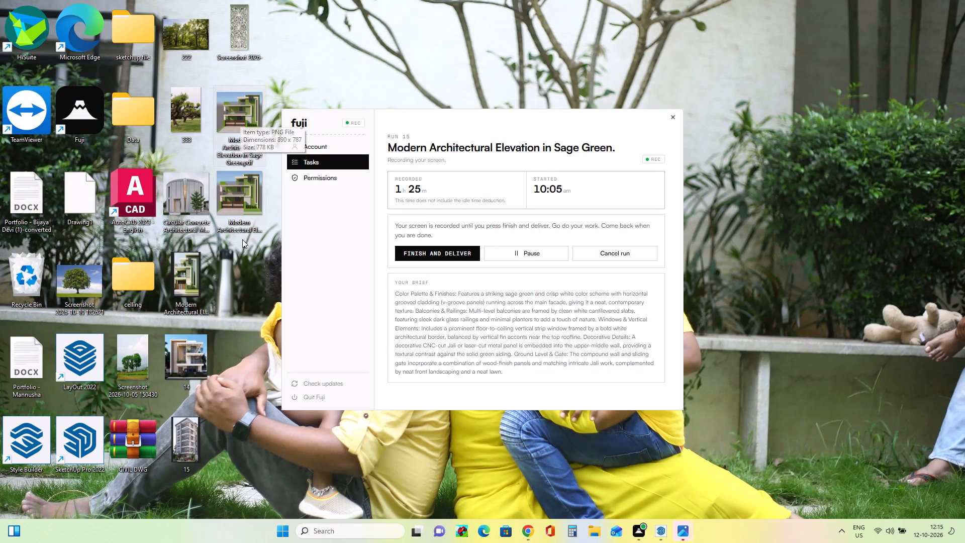
# Delete the earlier render image "Modern Architectural Elevation in Sage Green.pdf" from the Desktop.
pyautogui.press('Delete')
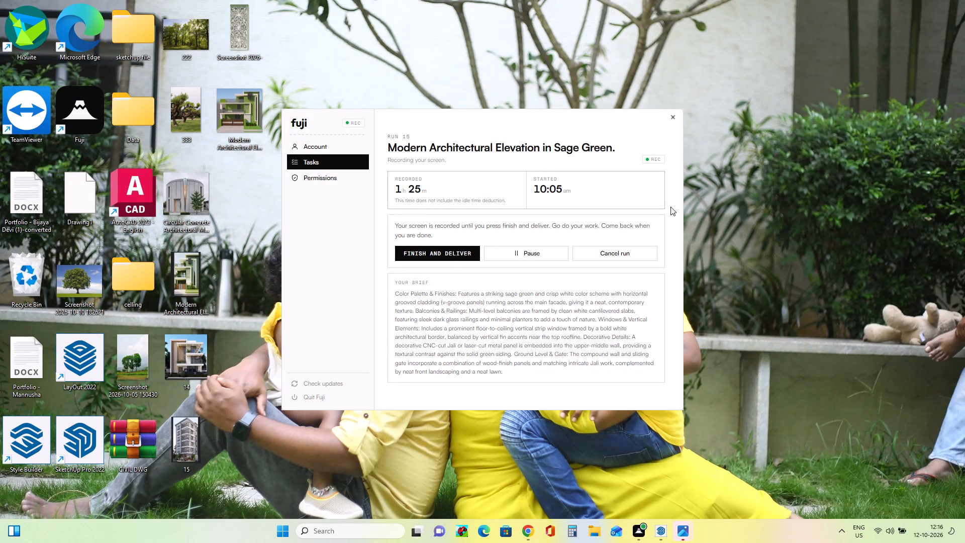
# Switch to SketchUp and close the V-Ray Frame Buffer to return to the house model.
pyautogui.doubleClick(656, 532)
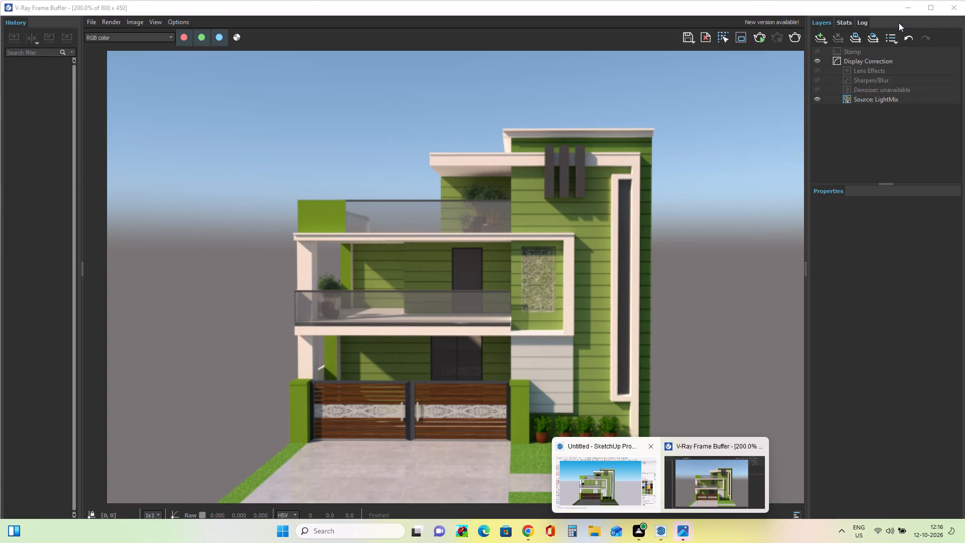
pyautogui.click(955, 5)
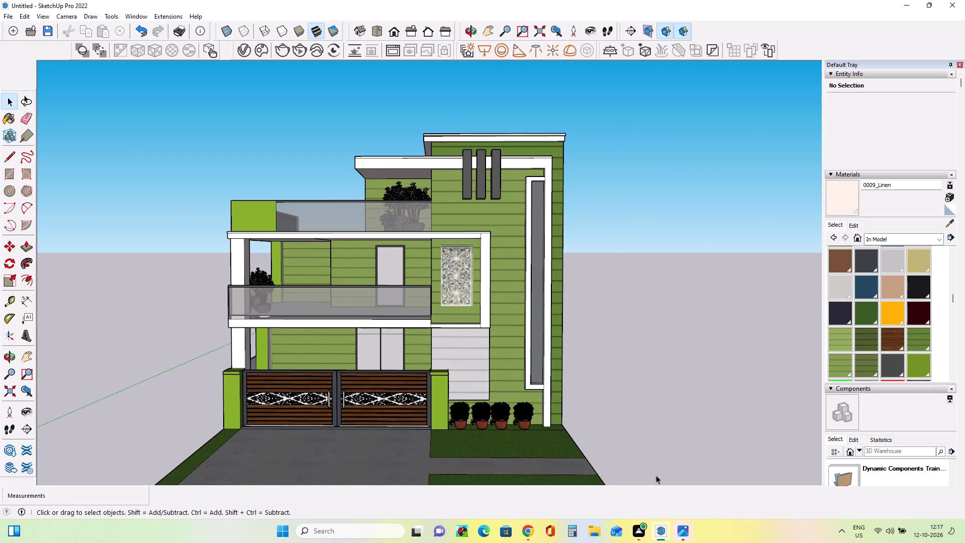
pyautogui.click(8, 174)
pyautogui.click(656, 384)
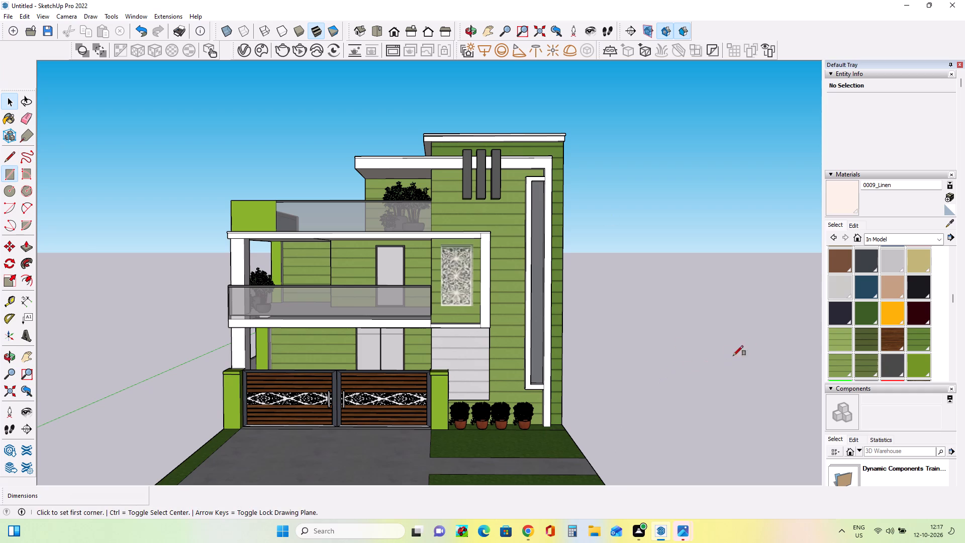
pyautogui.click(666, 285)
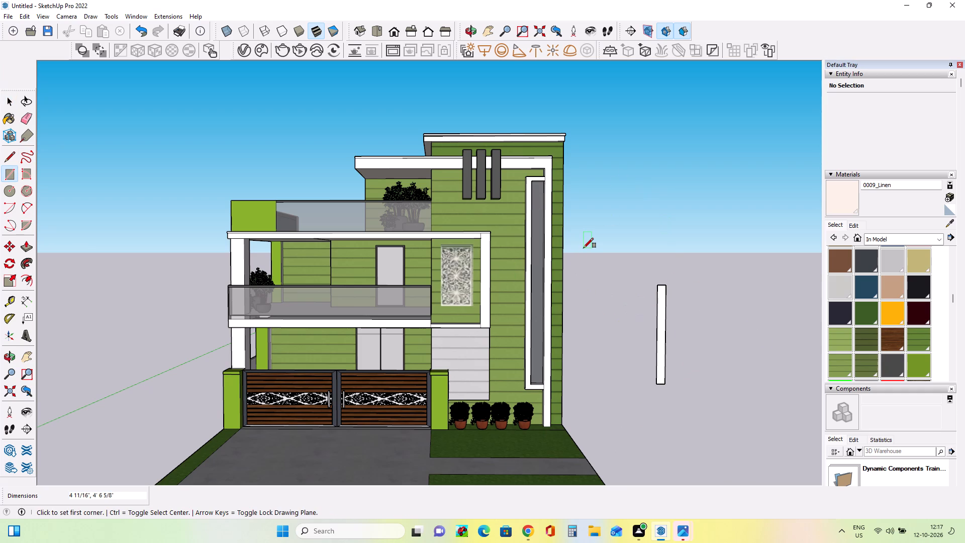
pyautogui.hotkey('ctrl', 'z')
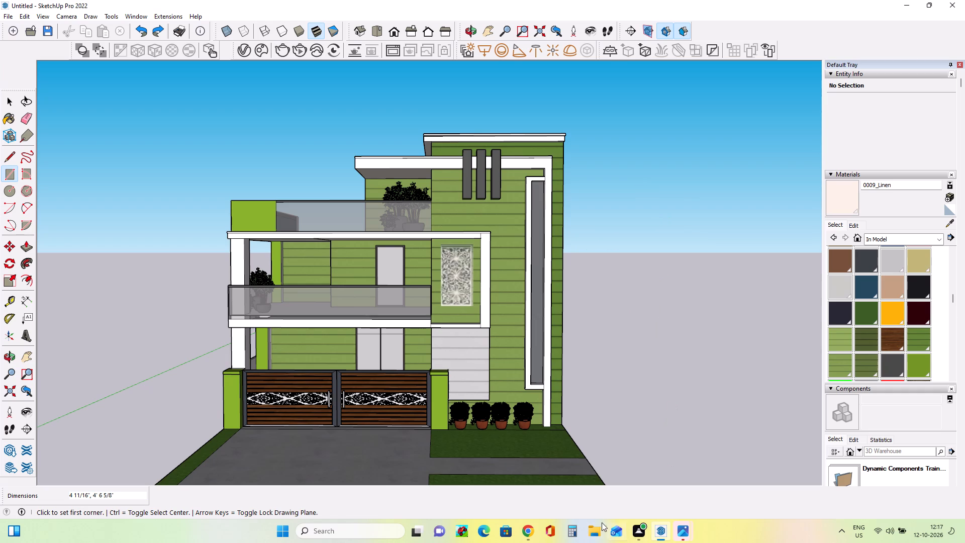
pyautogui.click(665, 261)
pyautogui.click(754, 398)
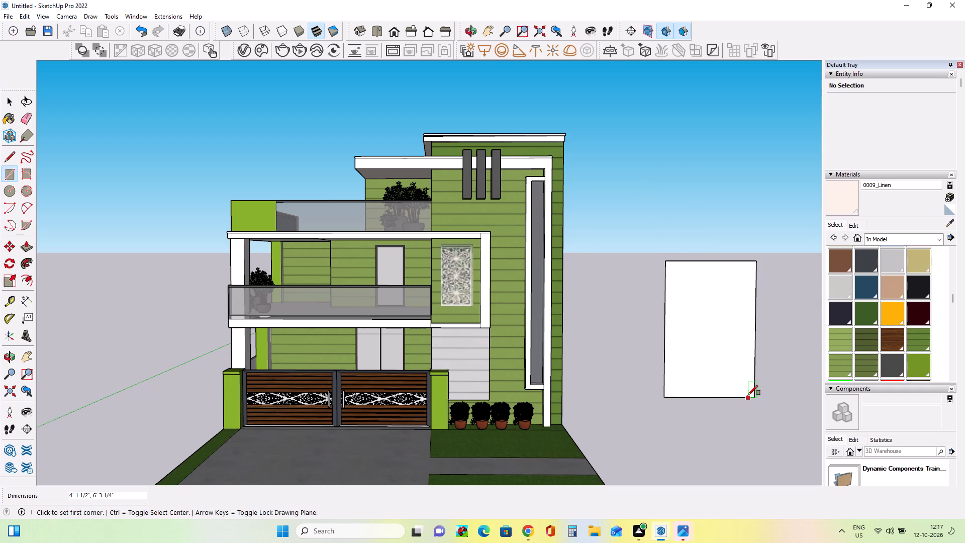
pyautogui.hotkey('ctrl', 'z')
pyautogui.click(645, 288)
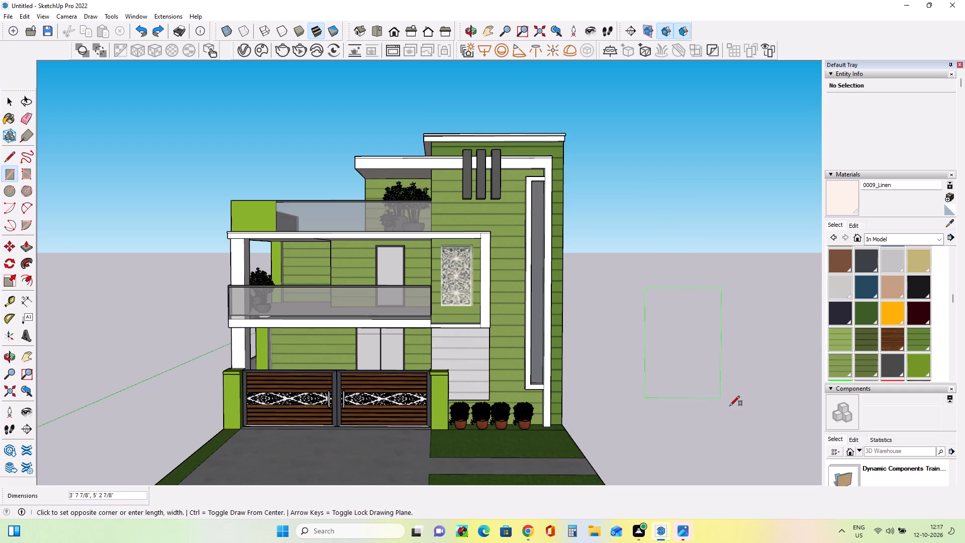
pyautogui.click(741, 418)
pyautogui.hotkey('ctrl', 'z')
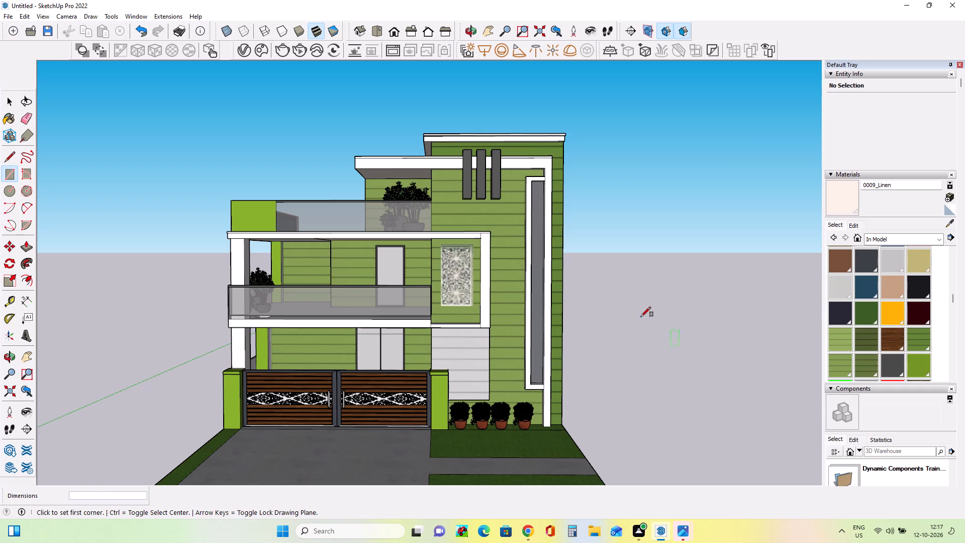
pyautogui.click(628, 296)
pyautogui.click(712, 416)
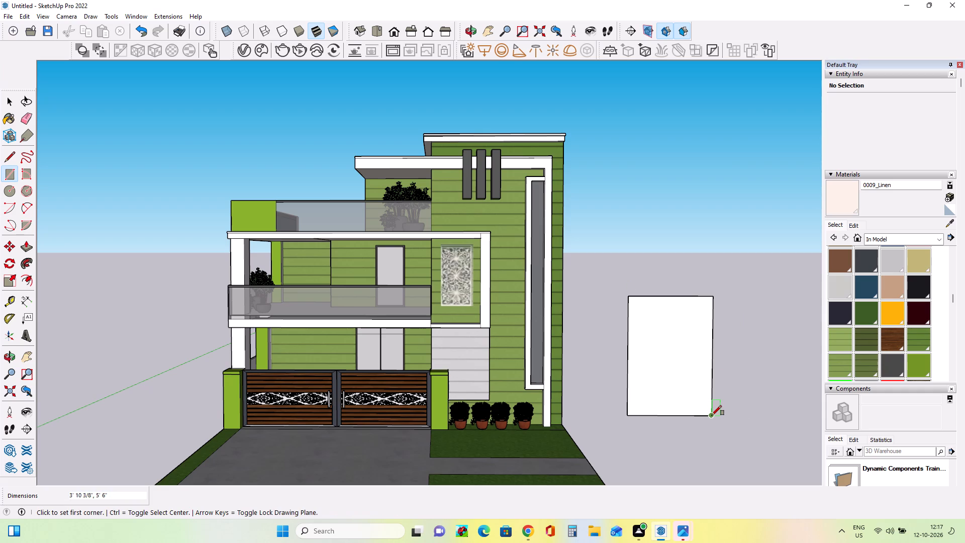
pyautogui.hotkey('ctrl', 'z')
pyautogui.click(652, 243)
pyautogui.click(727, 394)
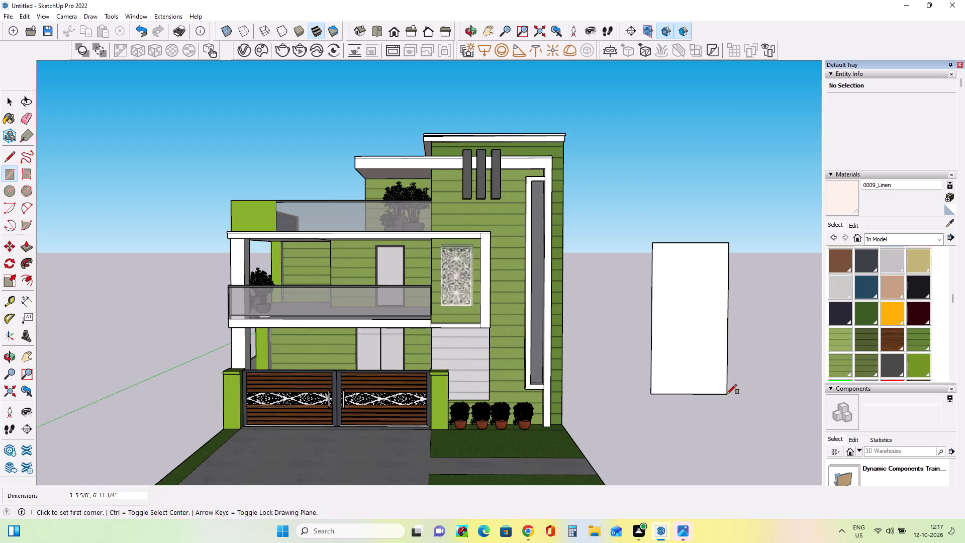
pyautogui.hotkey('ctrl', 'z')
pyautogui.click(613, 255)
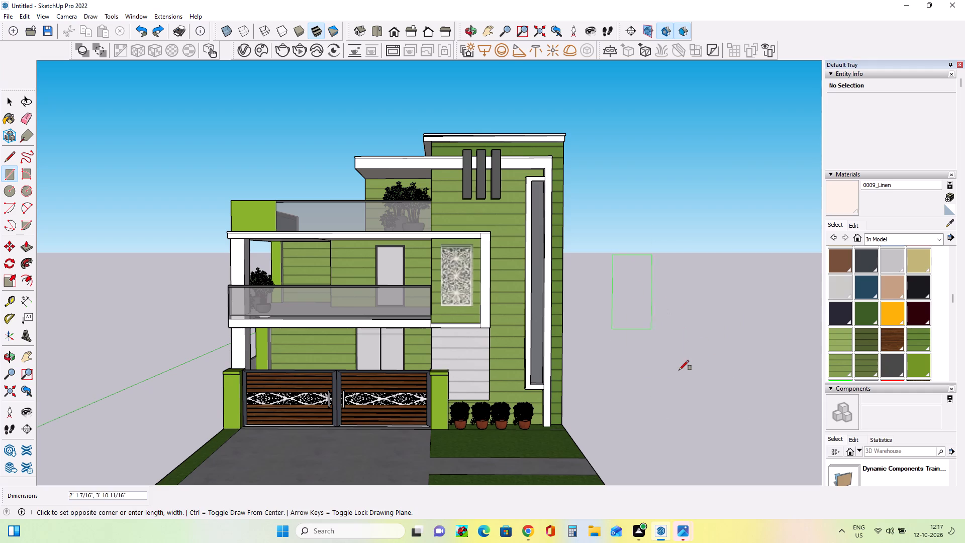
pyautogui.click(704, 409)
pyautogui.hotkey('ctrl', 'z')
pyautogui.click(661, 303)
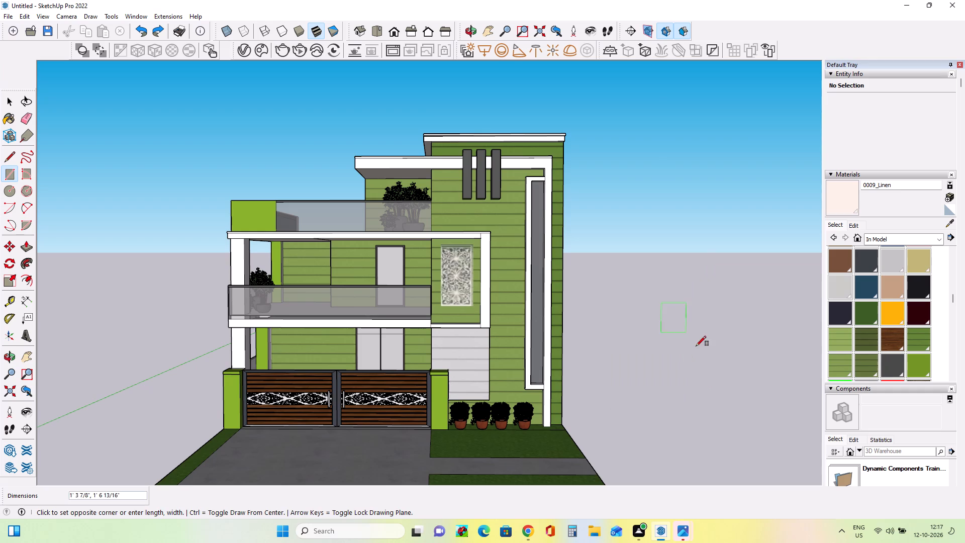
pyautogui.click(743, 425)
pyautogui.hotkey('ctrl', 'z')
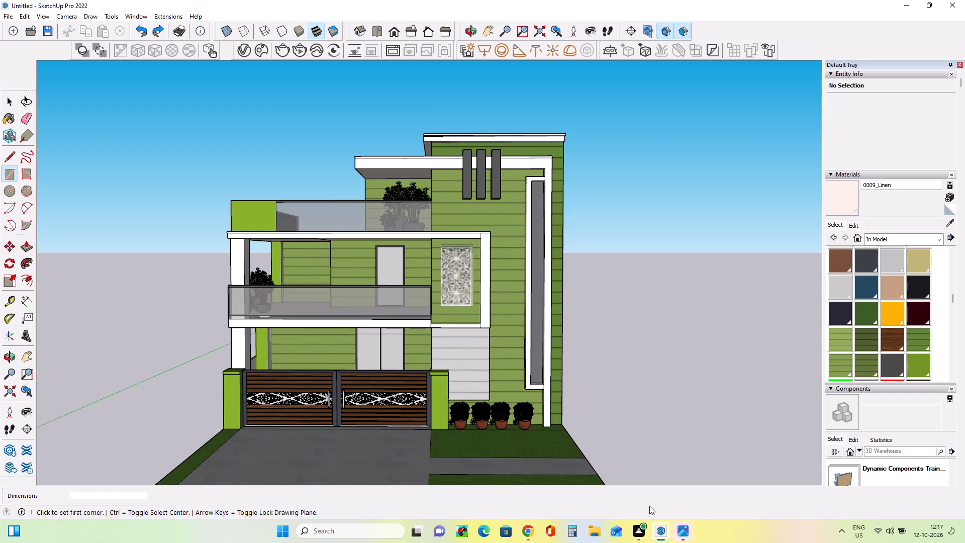
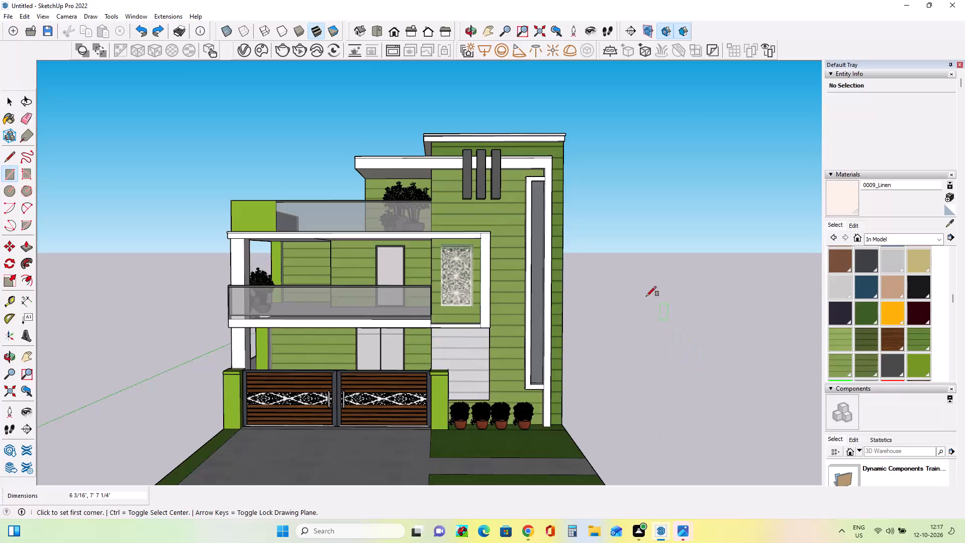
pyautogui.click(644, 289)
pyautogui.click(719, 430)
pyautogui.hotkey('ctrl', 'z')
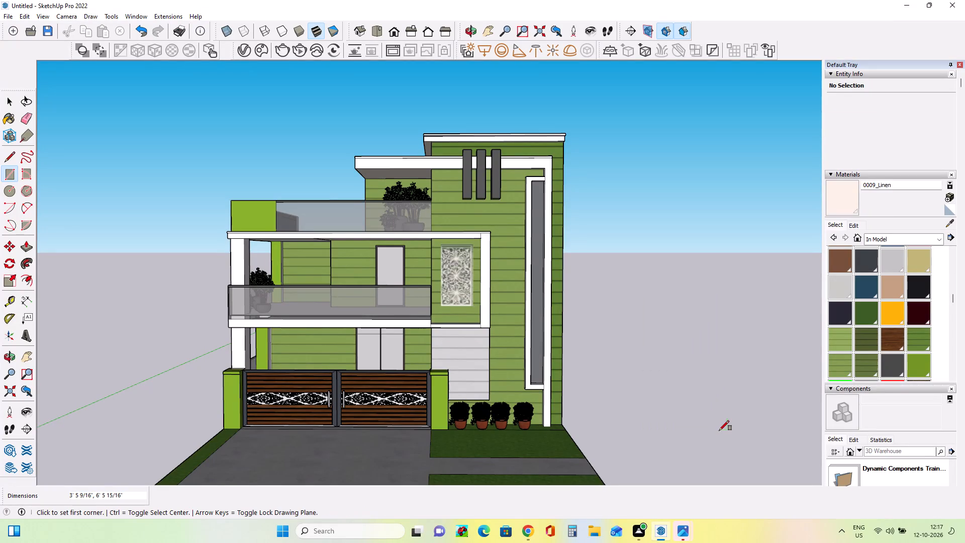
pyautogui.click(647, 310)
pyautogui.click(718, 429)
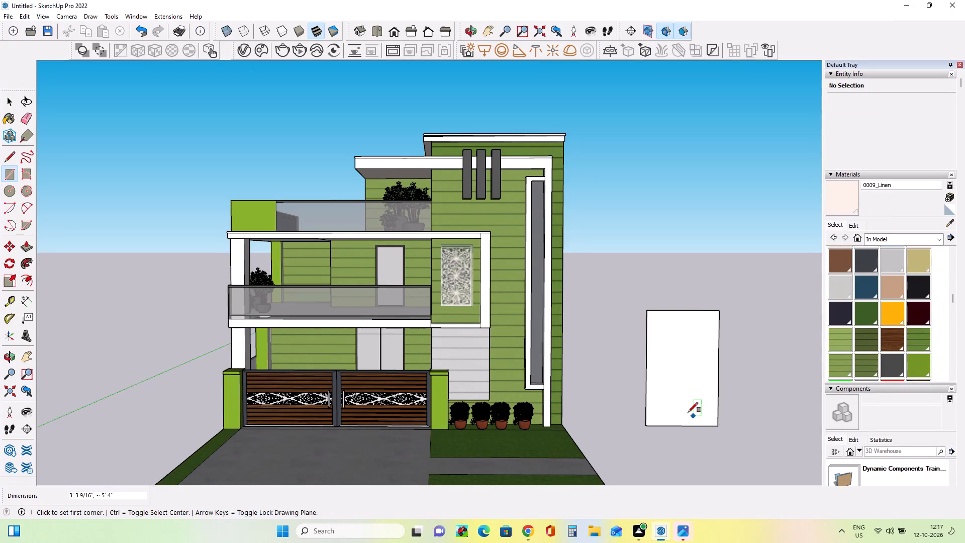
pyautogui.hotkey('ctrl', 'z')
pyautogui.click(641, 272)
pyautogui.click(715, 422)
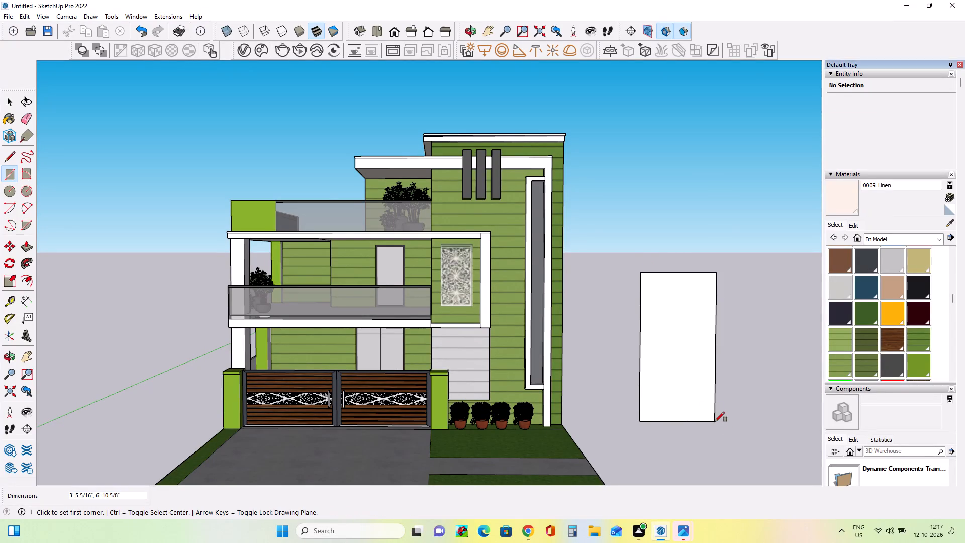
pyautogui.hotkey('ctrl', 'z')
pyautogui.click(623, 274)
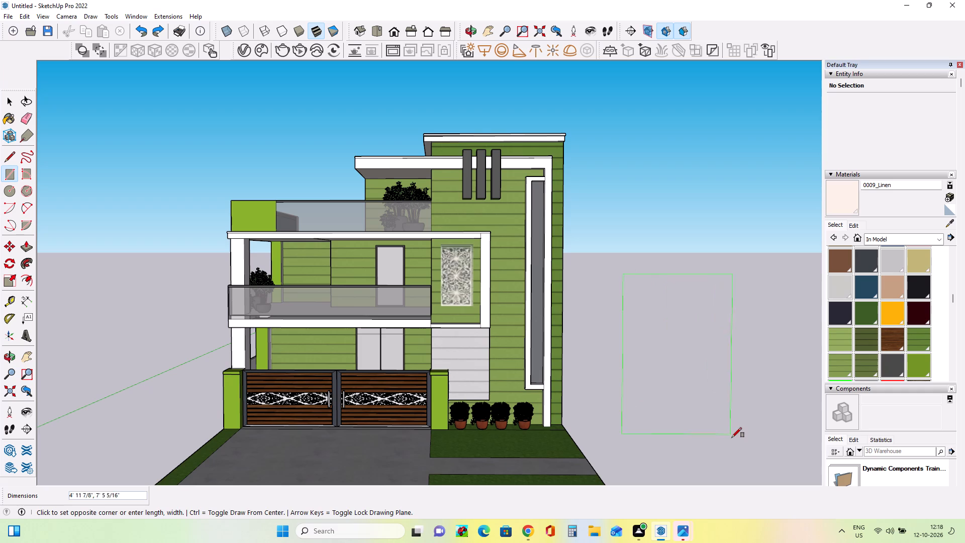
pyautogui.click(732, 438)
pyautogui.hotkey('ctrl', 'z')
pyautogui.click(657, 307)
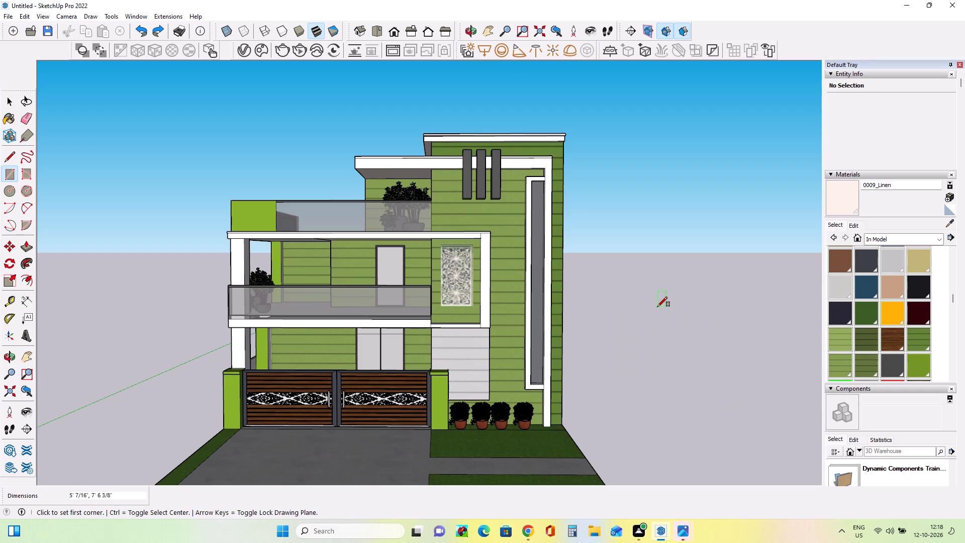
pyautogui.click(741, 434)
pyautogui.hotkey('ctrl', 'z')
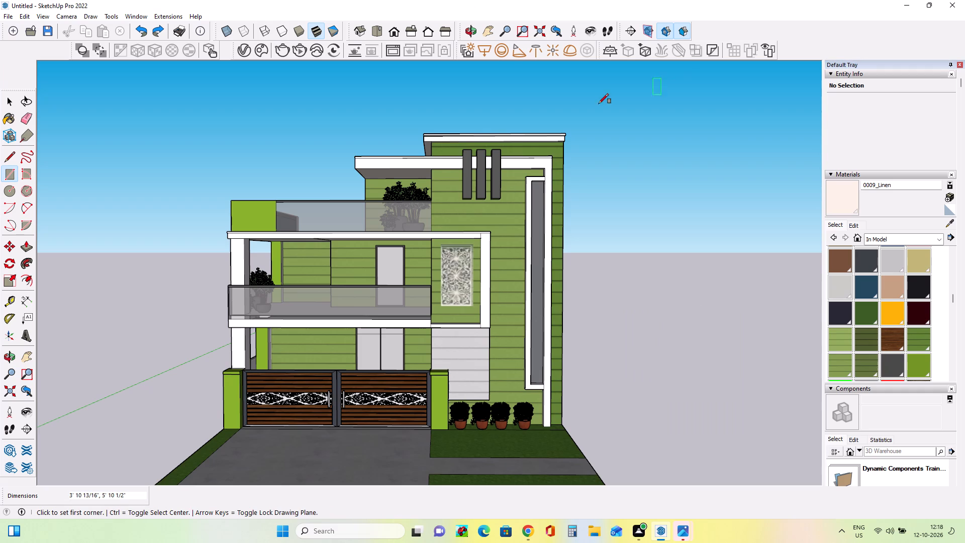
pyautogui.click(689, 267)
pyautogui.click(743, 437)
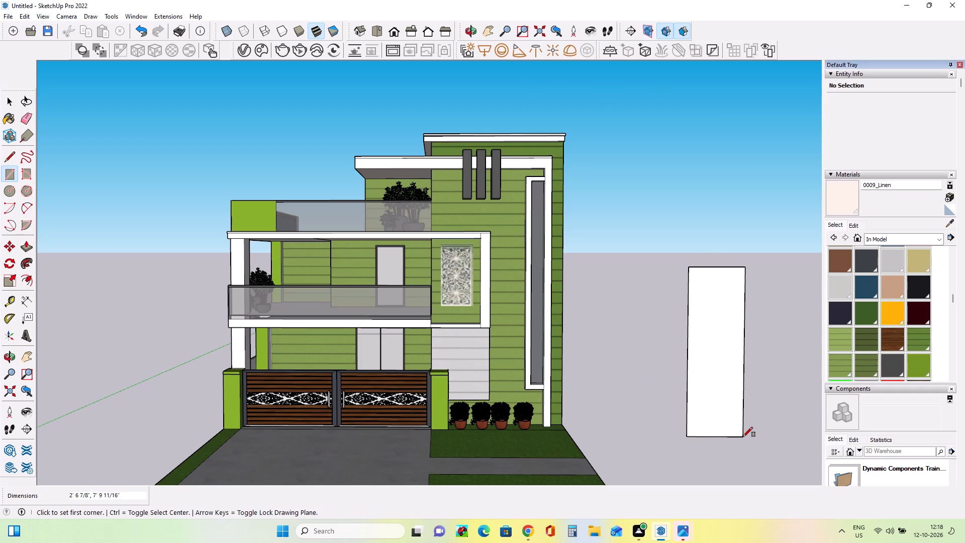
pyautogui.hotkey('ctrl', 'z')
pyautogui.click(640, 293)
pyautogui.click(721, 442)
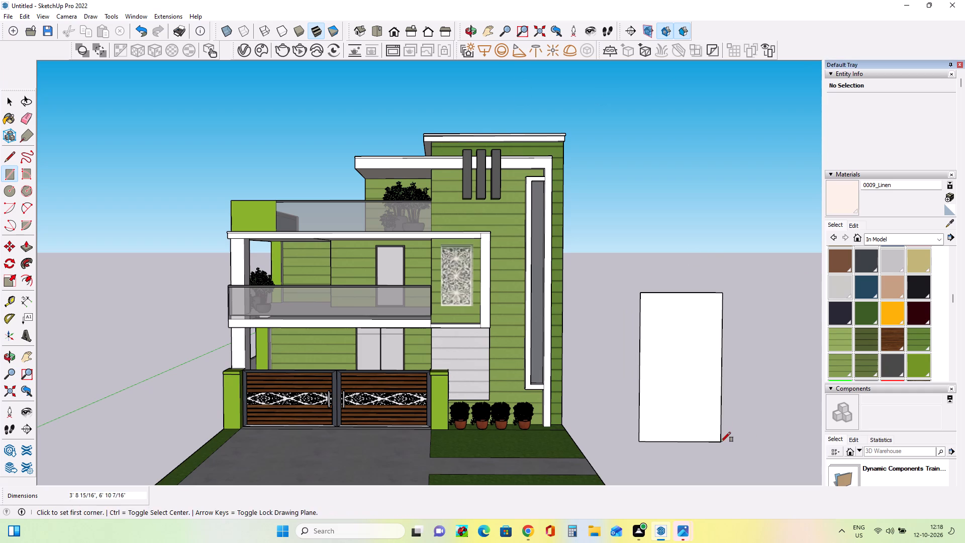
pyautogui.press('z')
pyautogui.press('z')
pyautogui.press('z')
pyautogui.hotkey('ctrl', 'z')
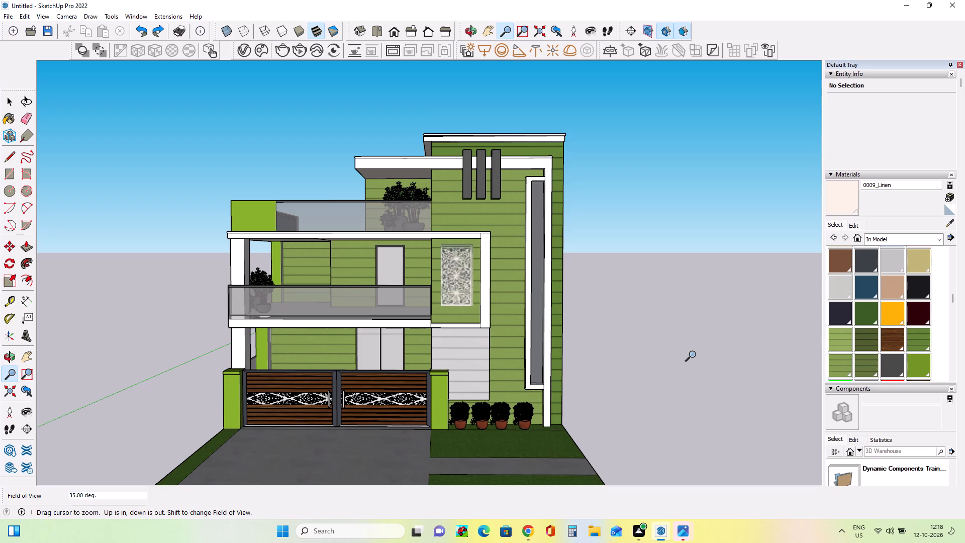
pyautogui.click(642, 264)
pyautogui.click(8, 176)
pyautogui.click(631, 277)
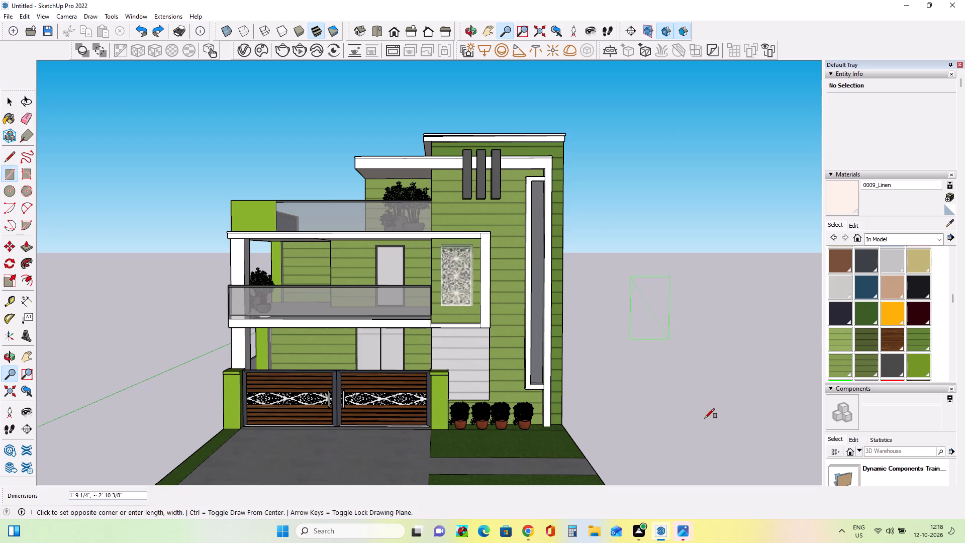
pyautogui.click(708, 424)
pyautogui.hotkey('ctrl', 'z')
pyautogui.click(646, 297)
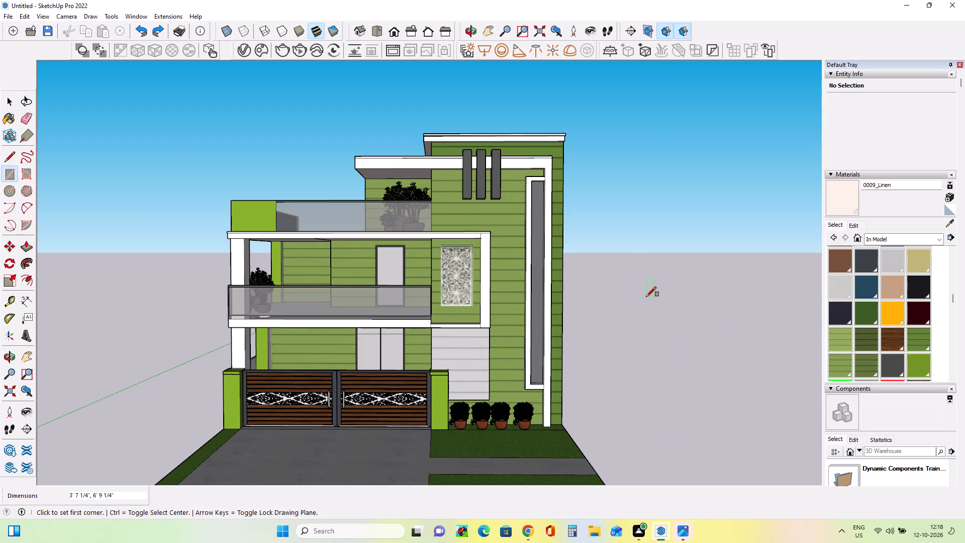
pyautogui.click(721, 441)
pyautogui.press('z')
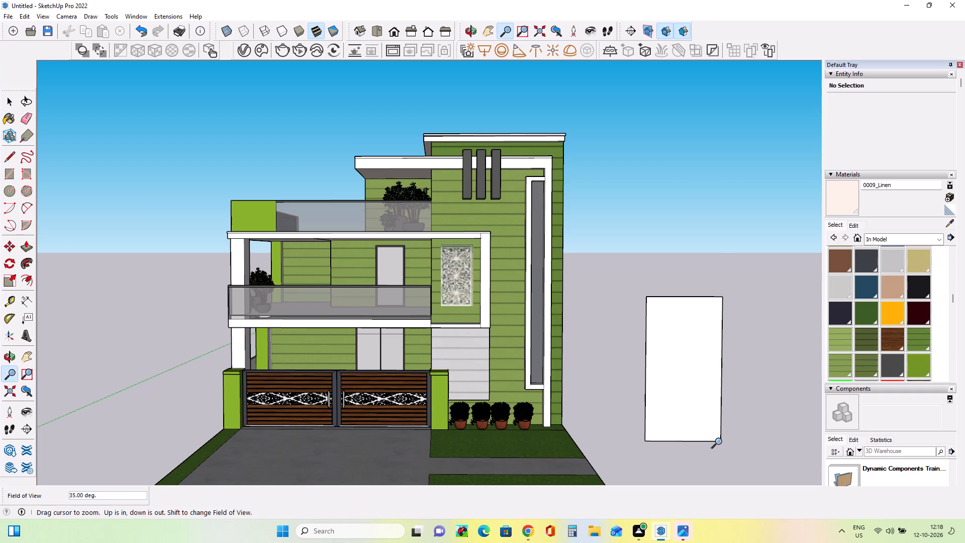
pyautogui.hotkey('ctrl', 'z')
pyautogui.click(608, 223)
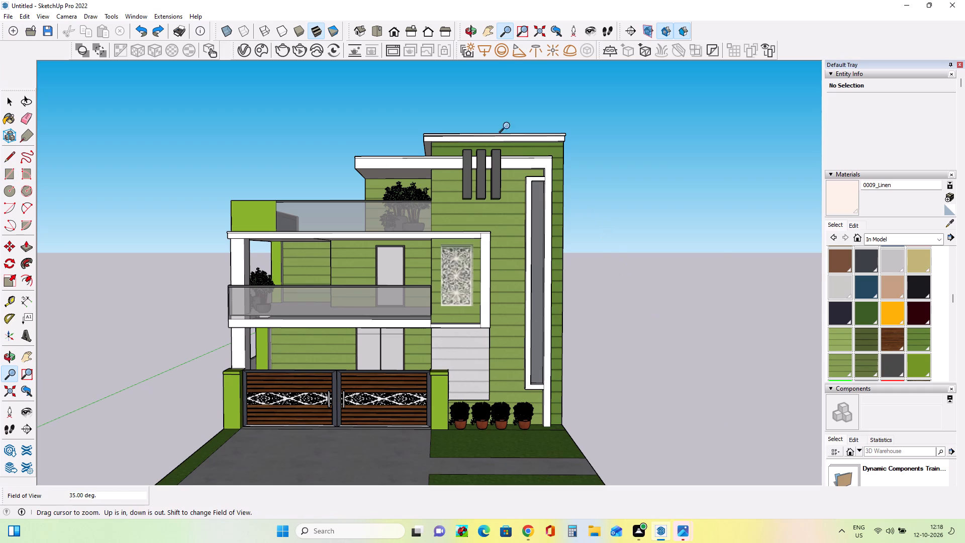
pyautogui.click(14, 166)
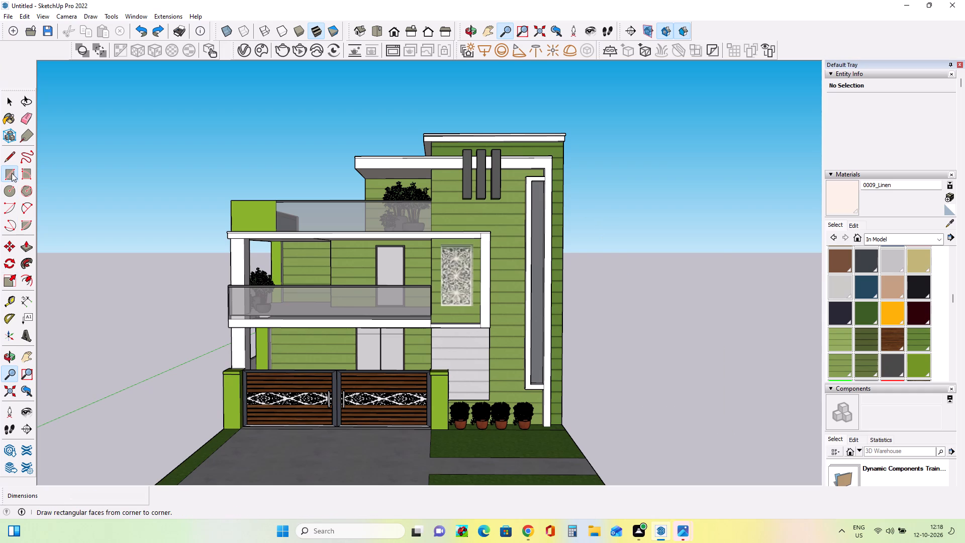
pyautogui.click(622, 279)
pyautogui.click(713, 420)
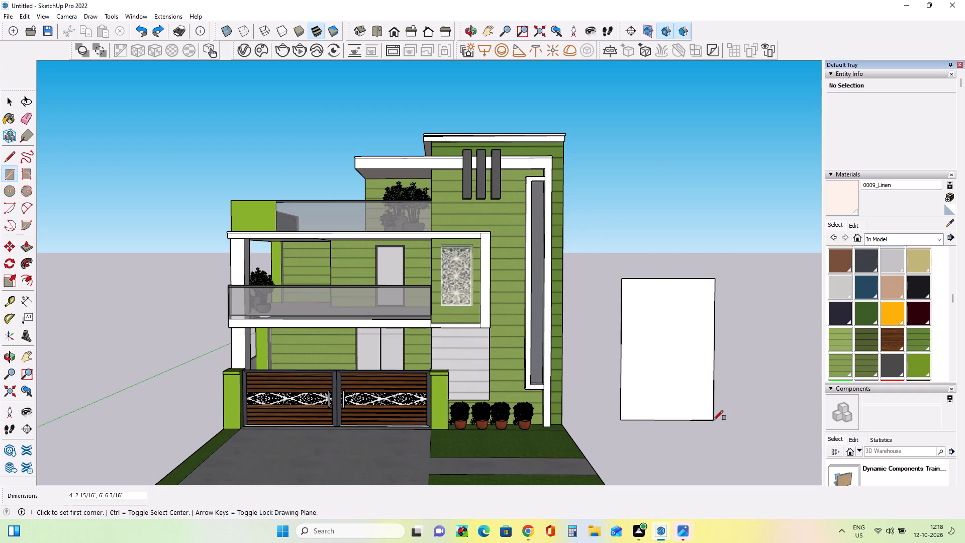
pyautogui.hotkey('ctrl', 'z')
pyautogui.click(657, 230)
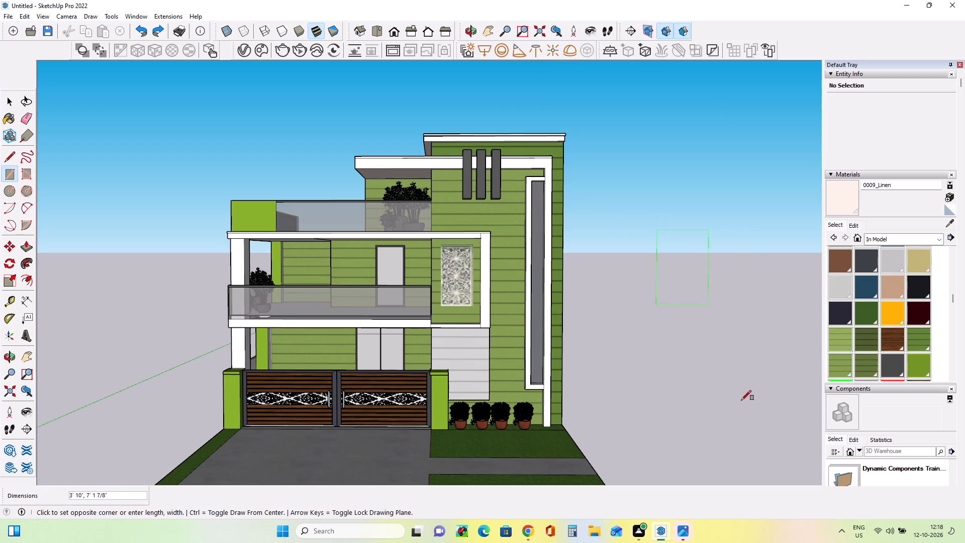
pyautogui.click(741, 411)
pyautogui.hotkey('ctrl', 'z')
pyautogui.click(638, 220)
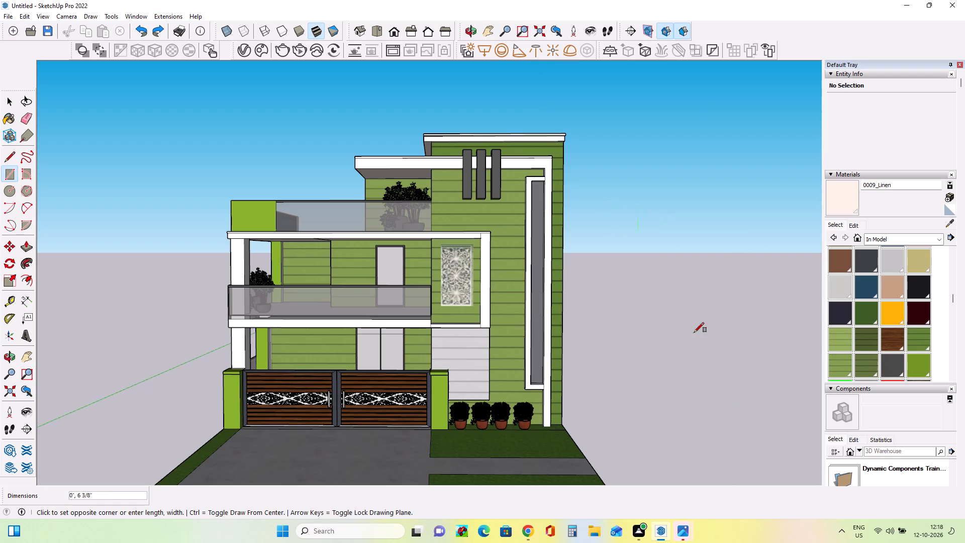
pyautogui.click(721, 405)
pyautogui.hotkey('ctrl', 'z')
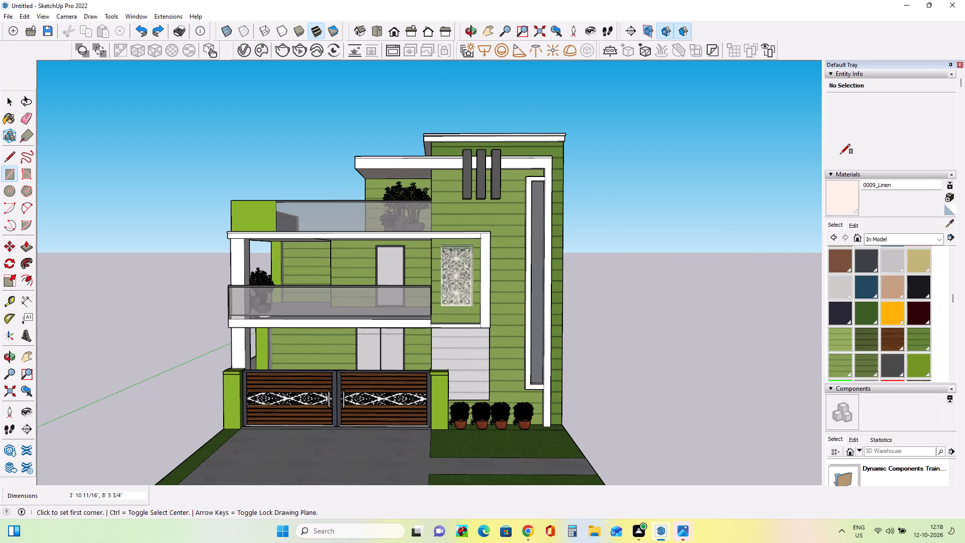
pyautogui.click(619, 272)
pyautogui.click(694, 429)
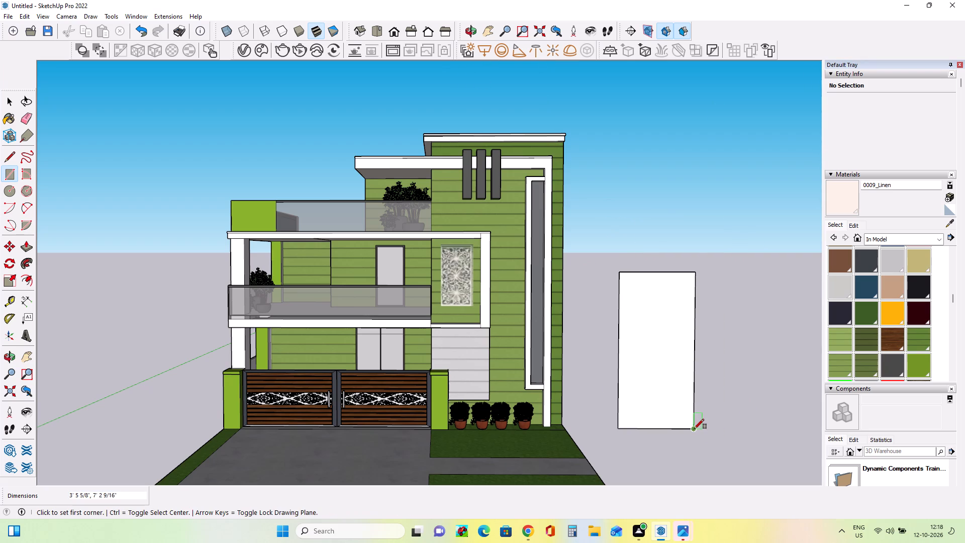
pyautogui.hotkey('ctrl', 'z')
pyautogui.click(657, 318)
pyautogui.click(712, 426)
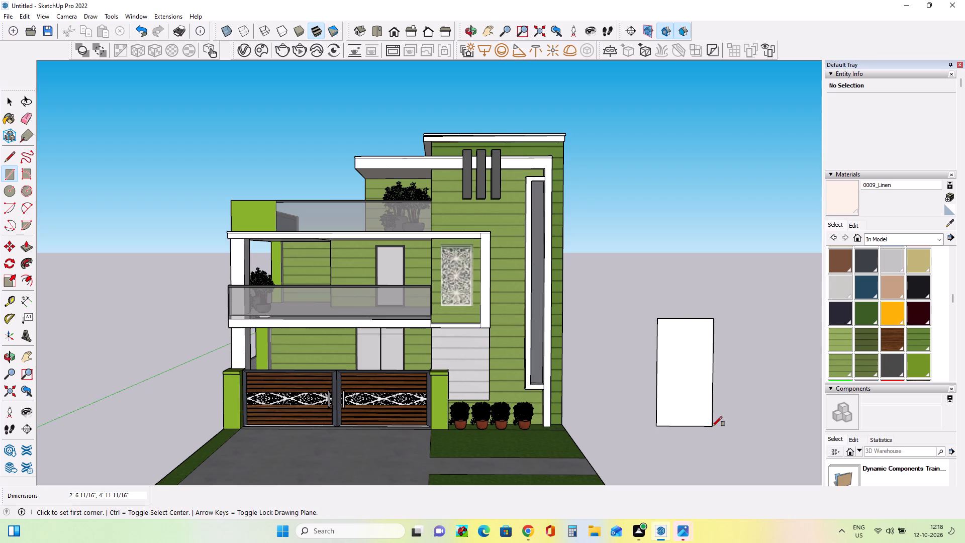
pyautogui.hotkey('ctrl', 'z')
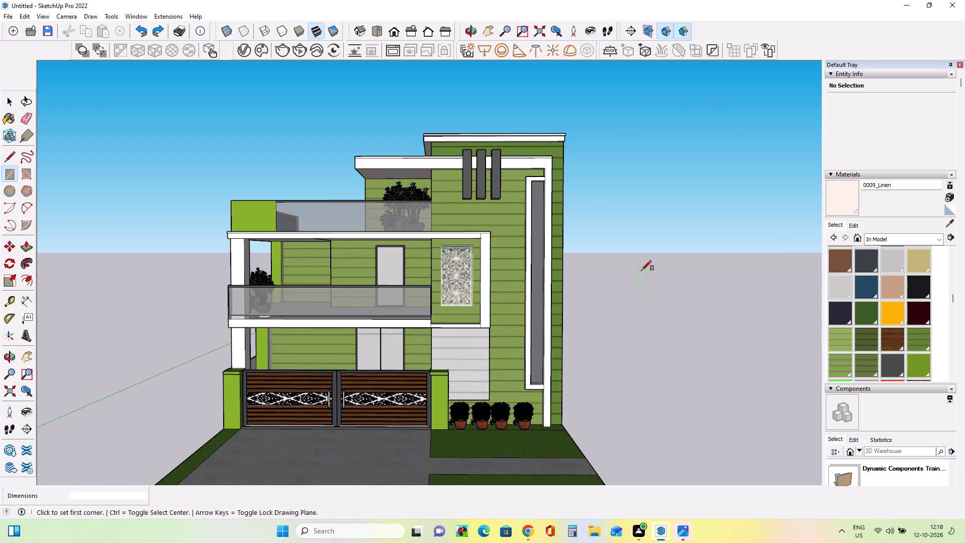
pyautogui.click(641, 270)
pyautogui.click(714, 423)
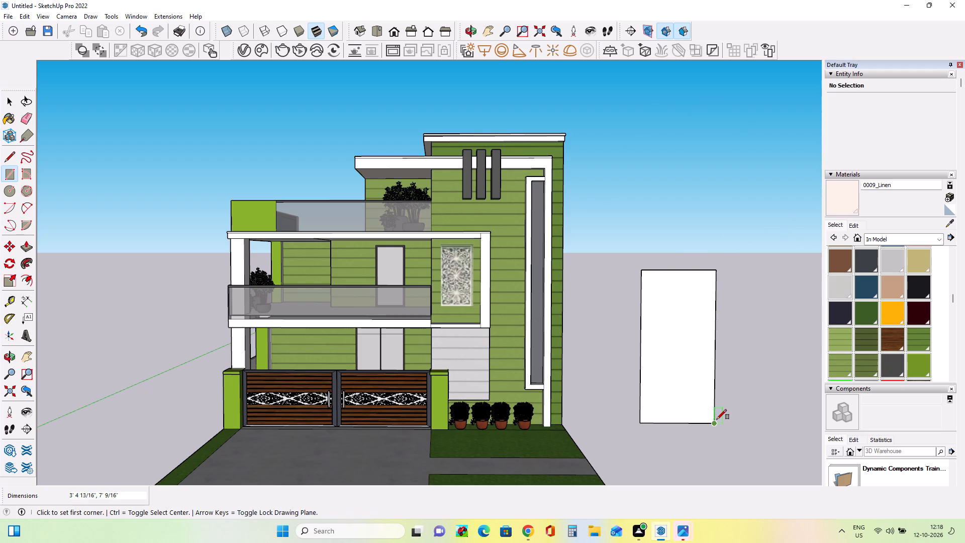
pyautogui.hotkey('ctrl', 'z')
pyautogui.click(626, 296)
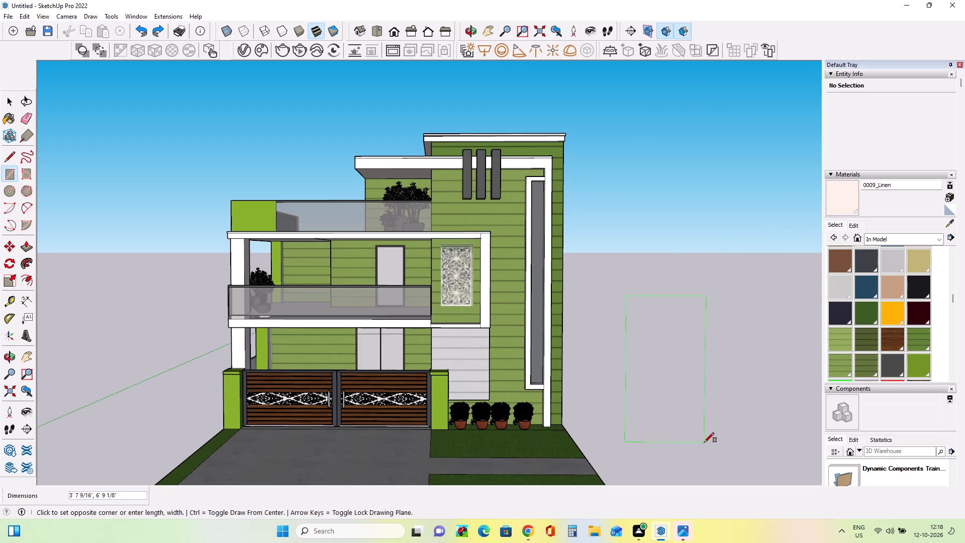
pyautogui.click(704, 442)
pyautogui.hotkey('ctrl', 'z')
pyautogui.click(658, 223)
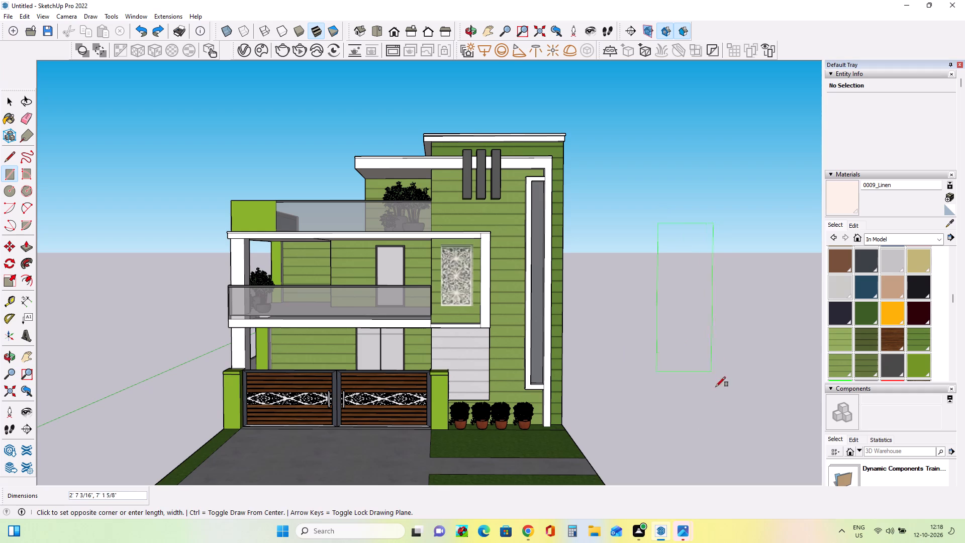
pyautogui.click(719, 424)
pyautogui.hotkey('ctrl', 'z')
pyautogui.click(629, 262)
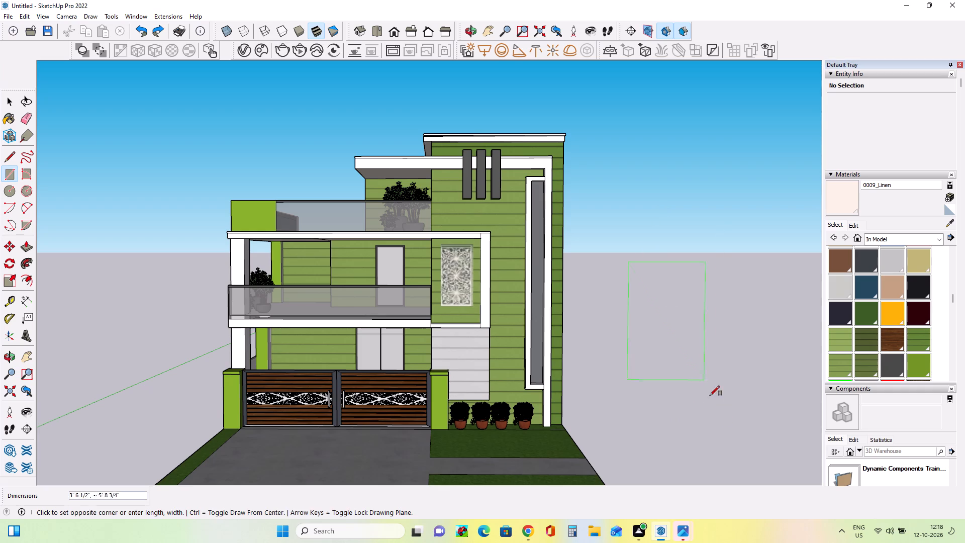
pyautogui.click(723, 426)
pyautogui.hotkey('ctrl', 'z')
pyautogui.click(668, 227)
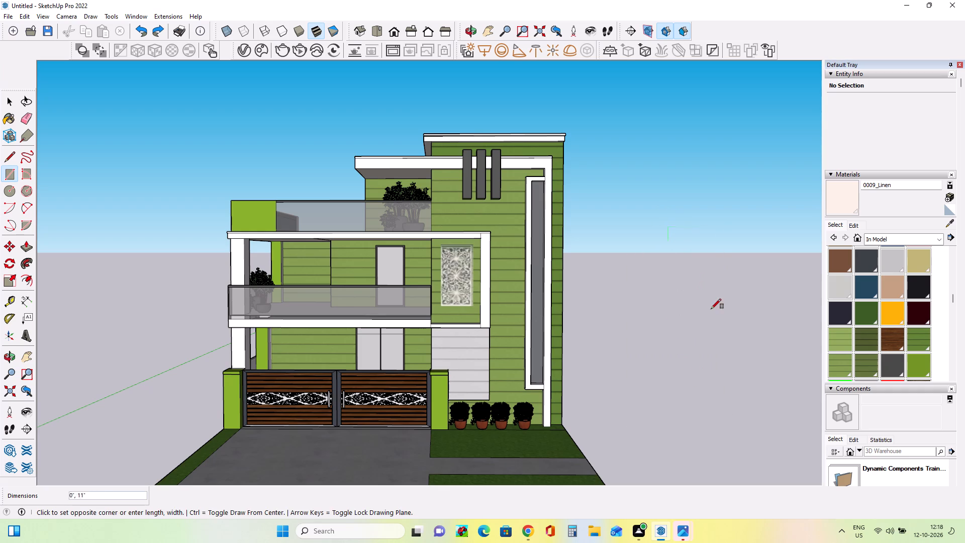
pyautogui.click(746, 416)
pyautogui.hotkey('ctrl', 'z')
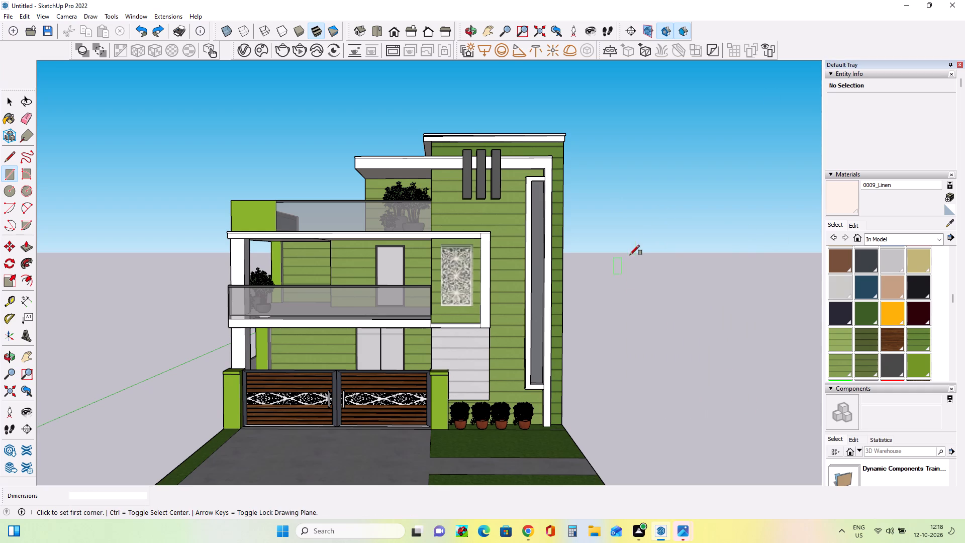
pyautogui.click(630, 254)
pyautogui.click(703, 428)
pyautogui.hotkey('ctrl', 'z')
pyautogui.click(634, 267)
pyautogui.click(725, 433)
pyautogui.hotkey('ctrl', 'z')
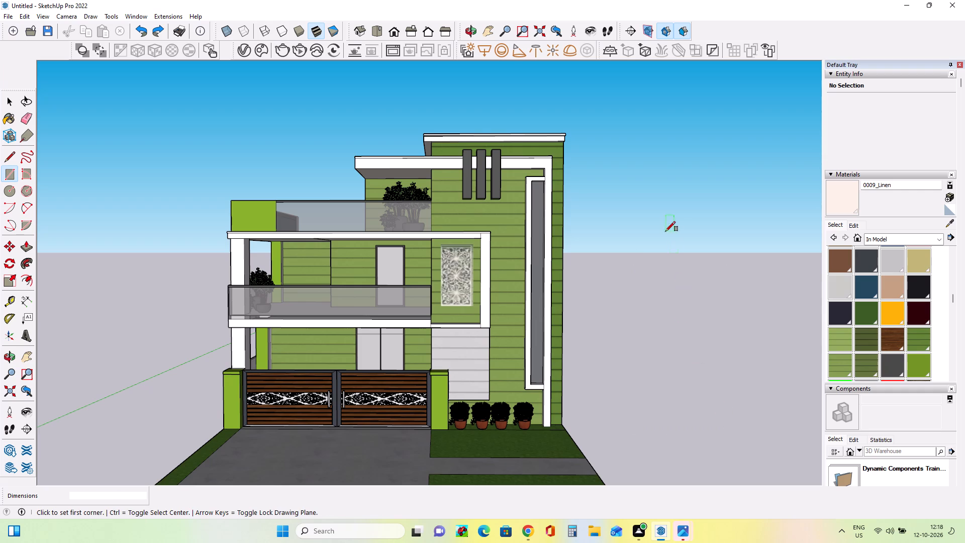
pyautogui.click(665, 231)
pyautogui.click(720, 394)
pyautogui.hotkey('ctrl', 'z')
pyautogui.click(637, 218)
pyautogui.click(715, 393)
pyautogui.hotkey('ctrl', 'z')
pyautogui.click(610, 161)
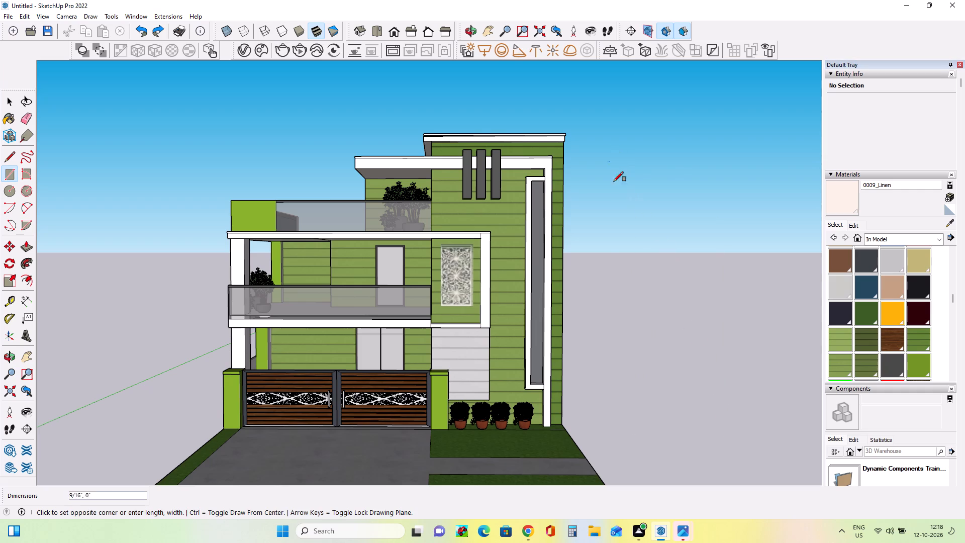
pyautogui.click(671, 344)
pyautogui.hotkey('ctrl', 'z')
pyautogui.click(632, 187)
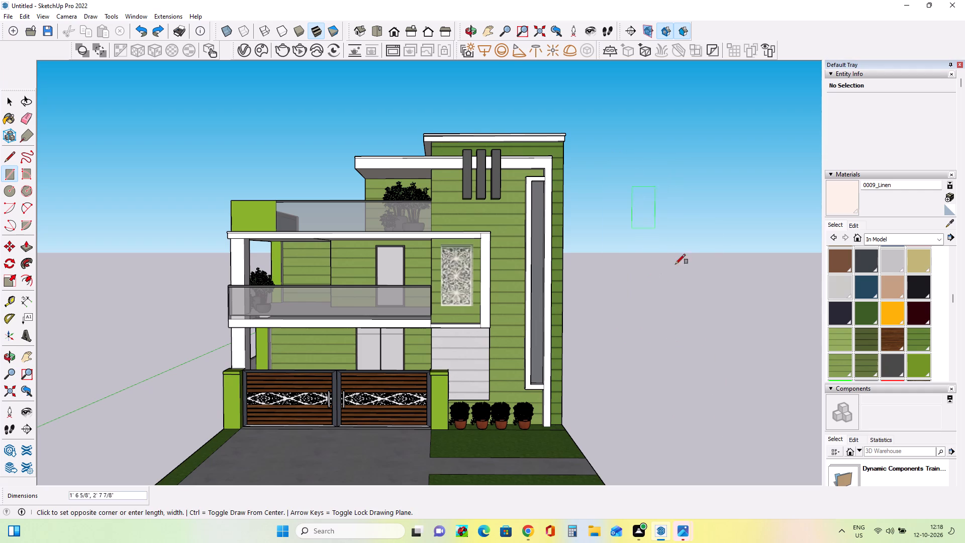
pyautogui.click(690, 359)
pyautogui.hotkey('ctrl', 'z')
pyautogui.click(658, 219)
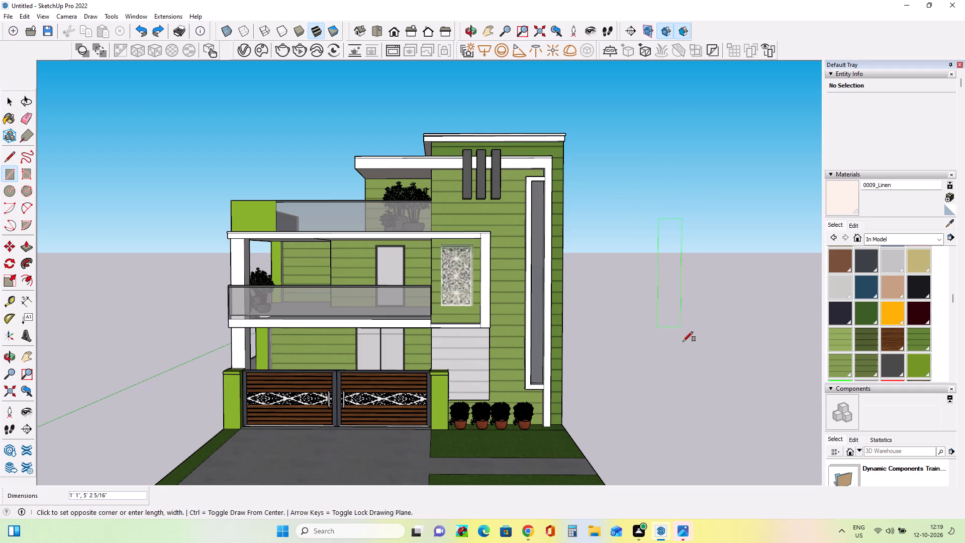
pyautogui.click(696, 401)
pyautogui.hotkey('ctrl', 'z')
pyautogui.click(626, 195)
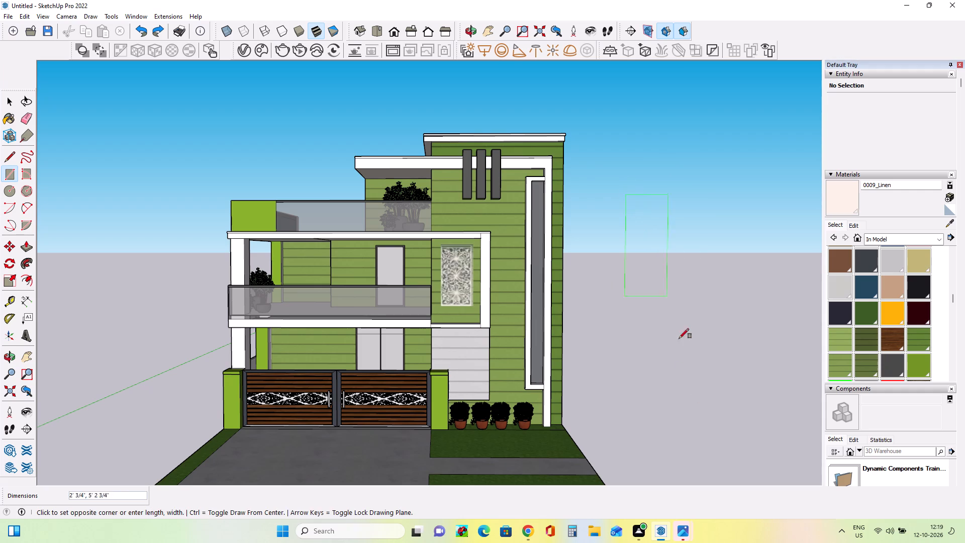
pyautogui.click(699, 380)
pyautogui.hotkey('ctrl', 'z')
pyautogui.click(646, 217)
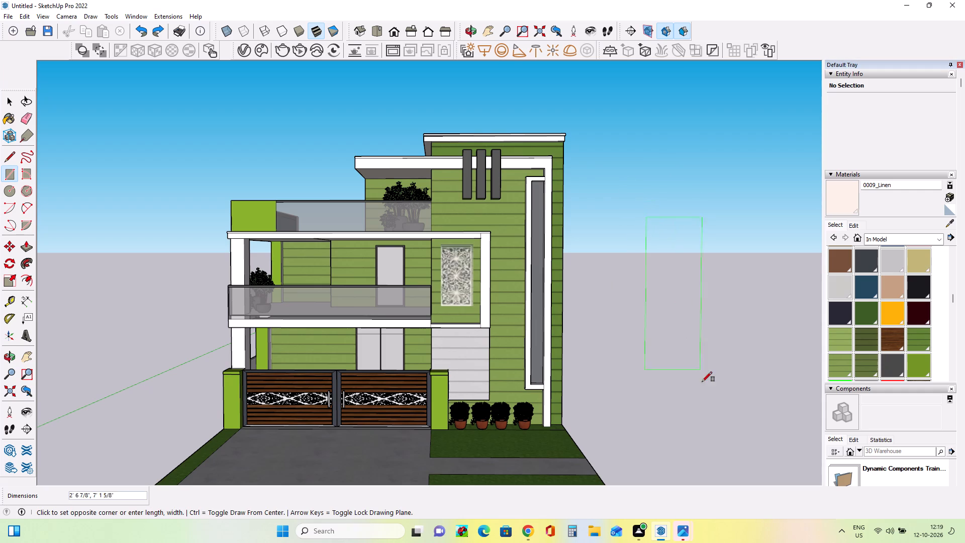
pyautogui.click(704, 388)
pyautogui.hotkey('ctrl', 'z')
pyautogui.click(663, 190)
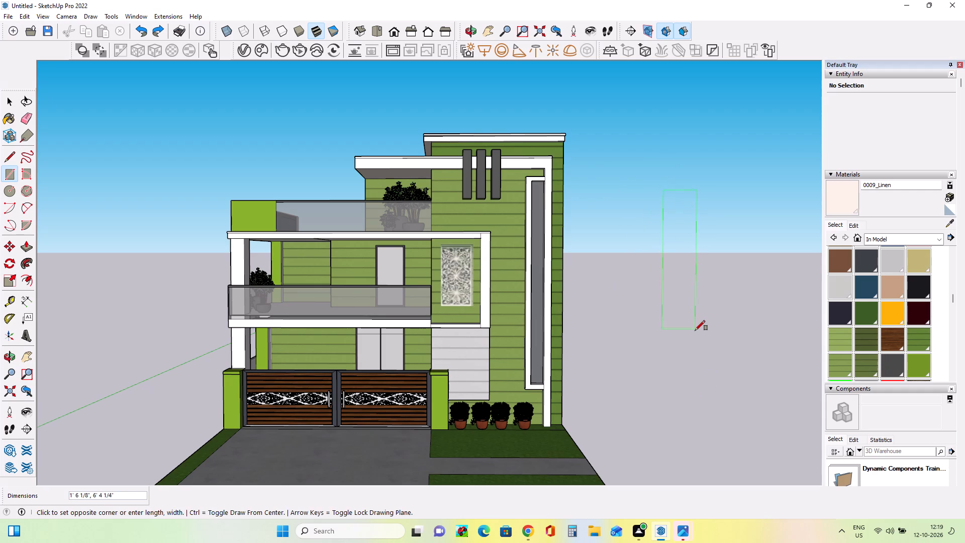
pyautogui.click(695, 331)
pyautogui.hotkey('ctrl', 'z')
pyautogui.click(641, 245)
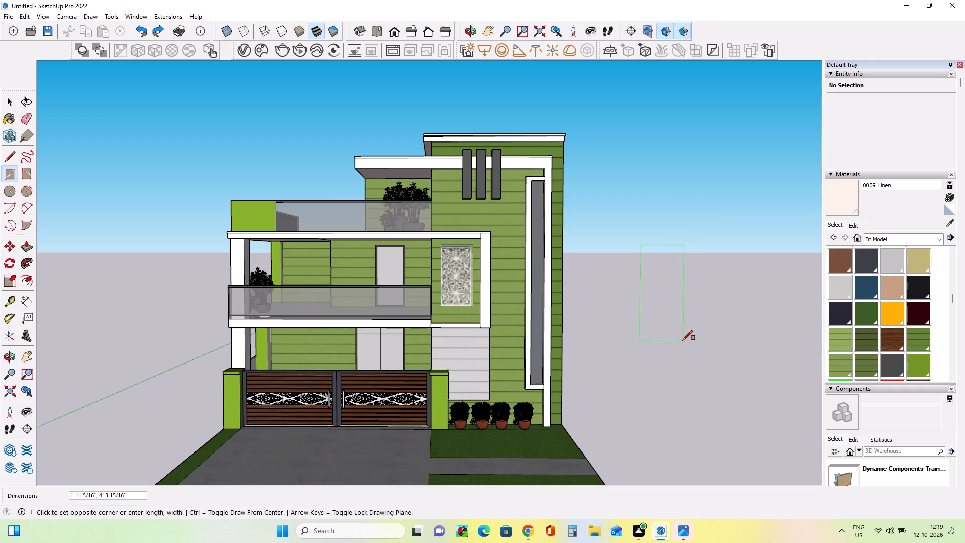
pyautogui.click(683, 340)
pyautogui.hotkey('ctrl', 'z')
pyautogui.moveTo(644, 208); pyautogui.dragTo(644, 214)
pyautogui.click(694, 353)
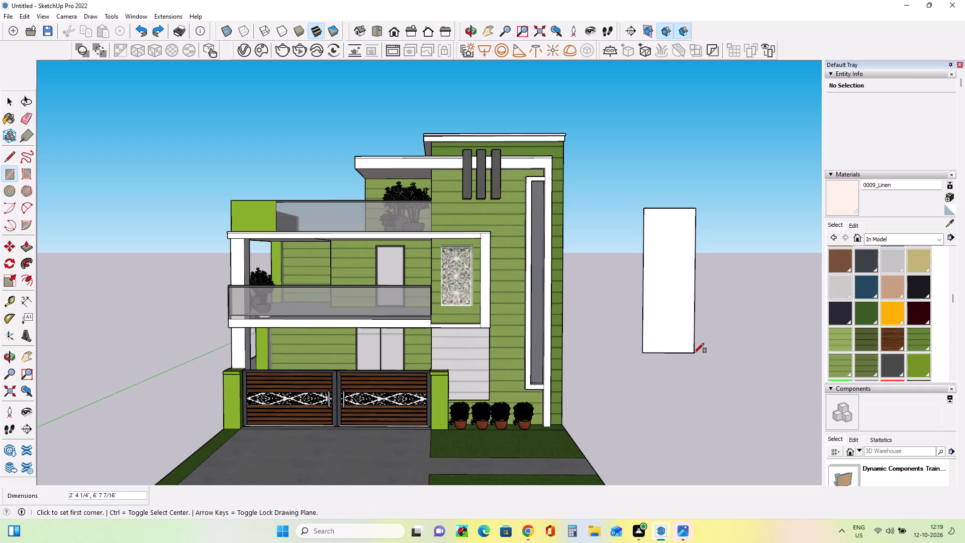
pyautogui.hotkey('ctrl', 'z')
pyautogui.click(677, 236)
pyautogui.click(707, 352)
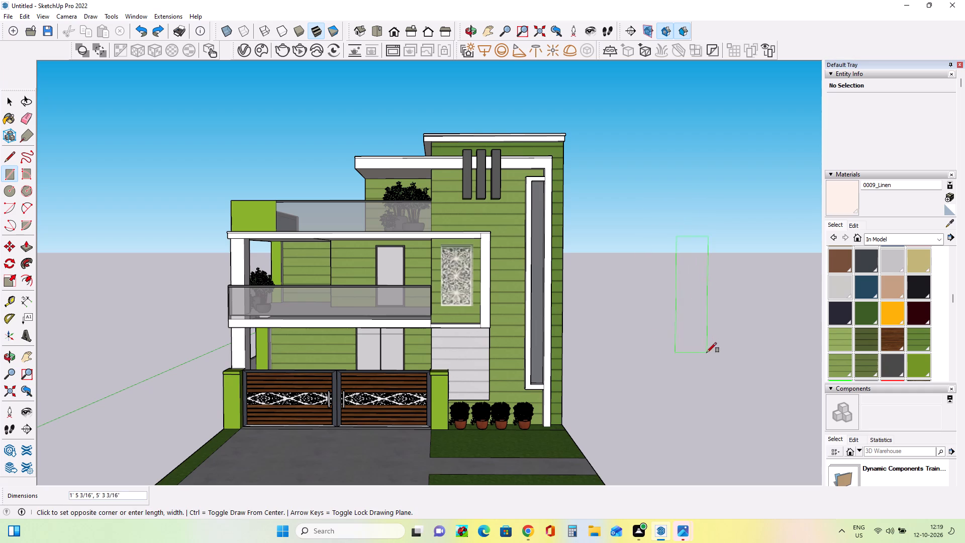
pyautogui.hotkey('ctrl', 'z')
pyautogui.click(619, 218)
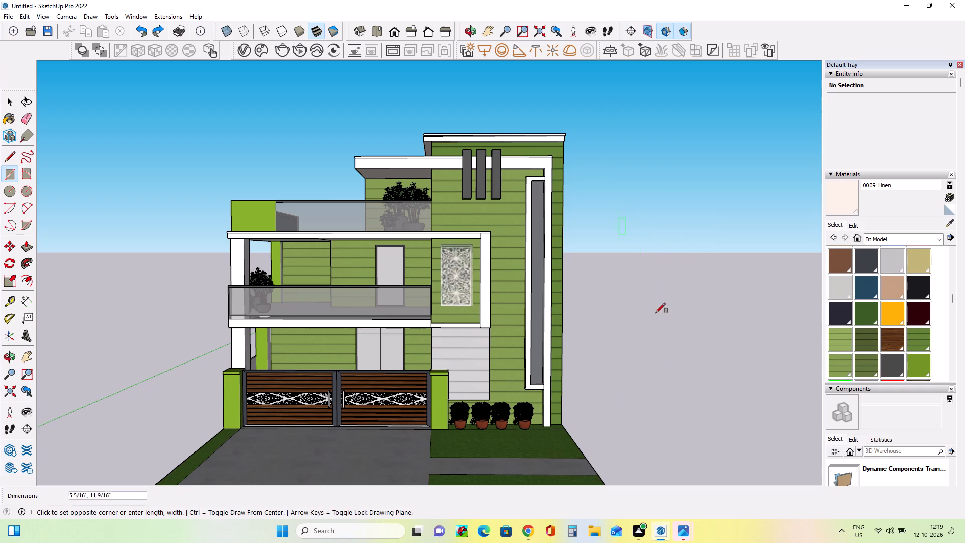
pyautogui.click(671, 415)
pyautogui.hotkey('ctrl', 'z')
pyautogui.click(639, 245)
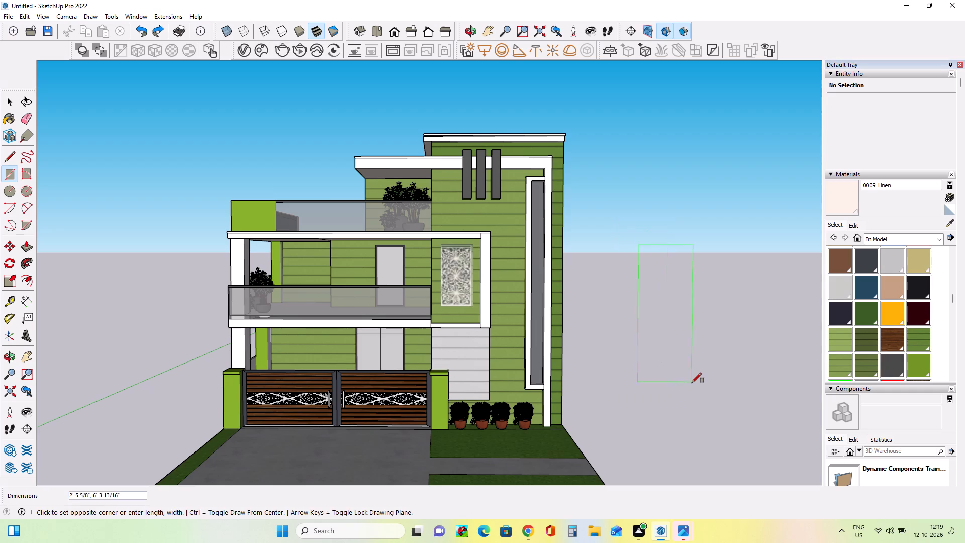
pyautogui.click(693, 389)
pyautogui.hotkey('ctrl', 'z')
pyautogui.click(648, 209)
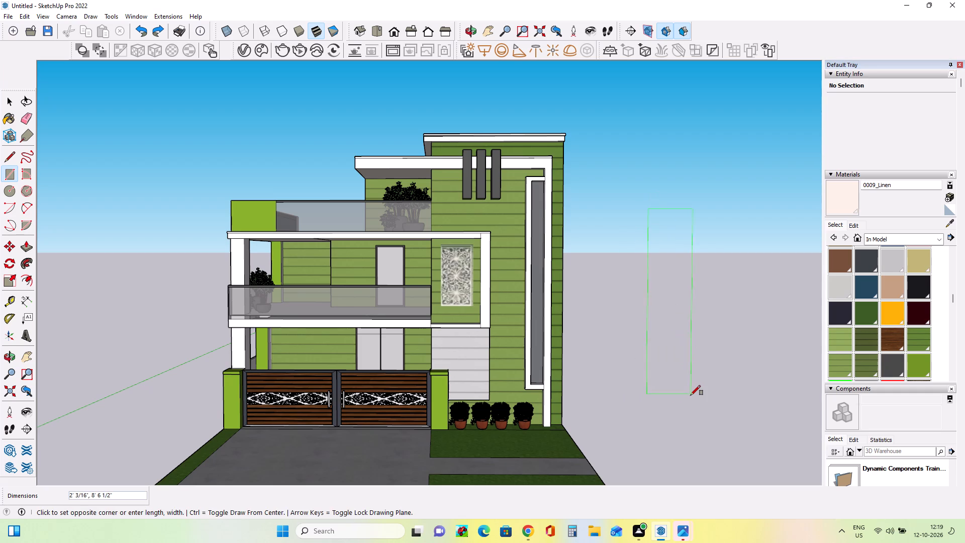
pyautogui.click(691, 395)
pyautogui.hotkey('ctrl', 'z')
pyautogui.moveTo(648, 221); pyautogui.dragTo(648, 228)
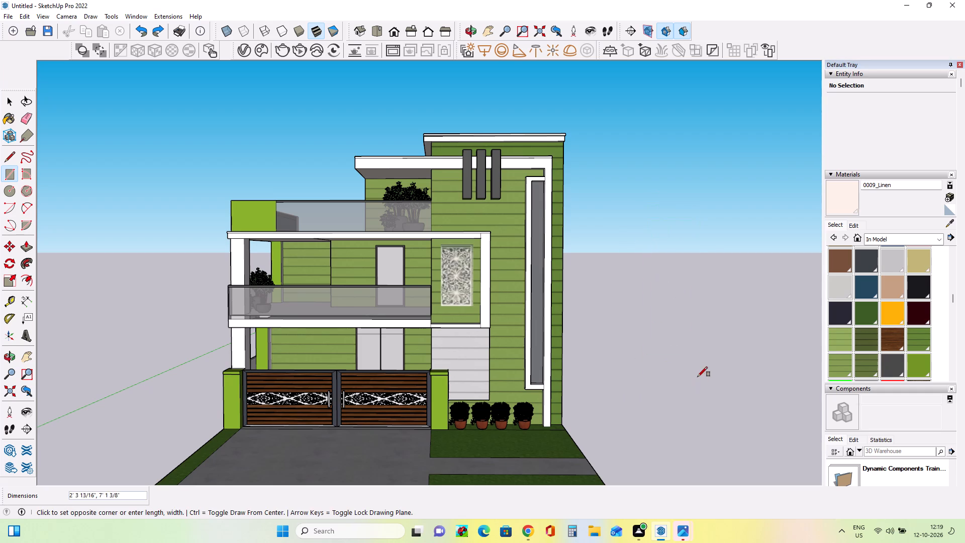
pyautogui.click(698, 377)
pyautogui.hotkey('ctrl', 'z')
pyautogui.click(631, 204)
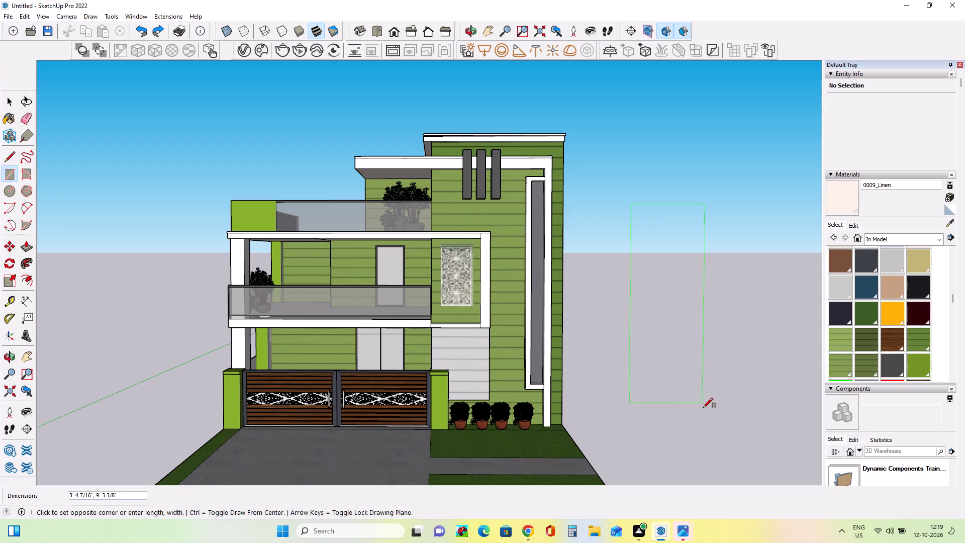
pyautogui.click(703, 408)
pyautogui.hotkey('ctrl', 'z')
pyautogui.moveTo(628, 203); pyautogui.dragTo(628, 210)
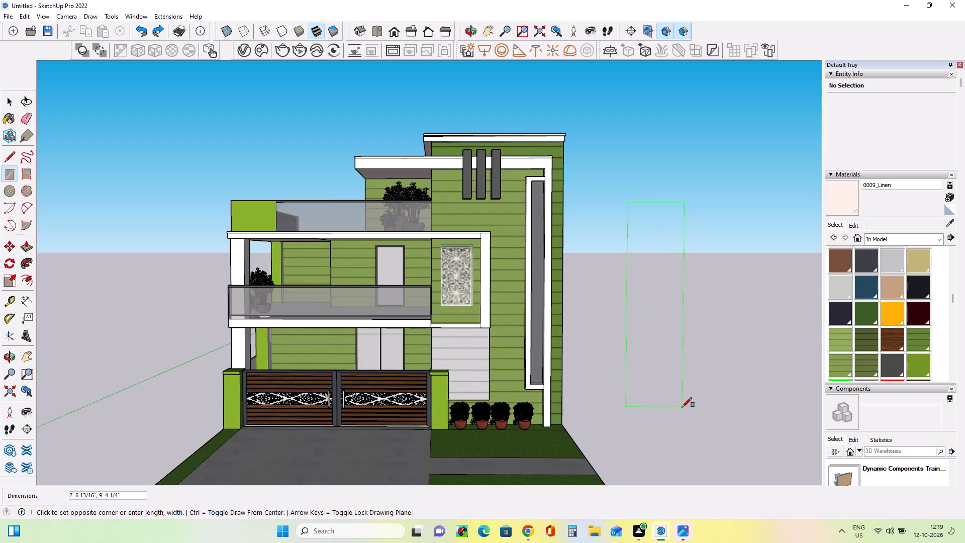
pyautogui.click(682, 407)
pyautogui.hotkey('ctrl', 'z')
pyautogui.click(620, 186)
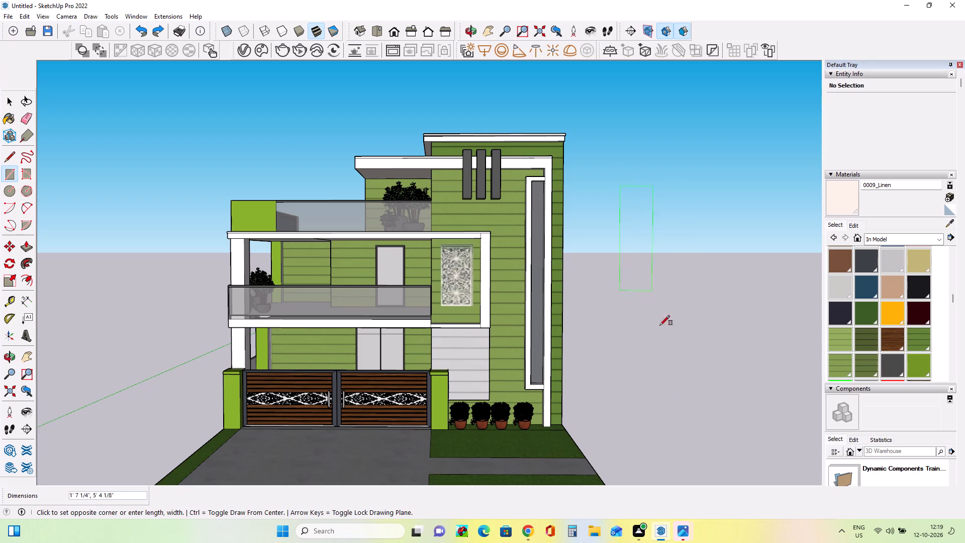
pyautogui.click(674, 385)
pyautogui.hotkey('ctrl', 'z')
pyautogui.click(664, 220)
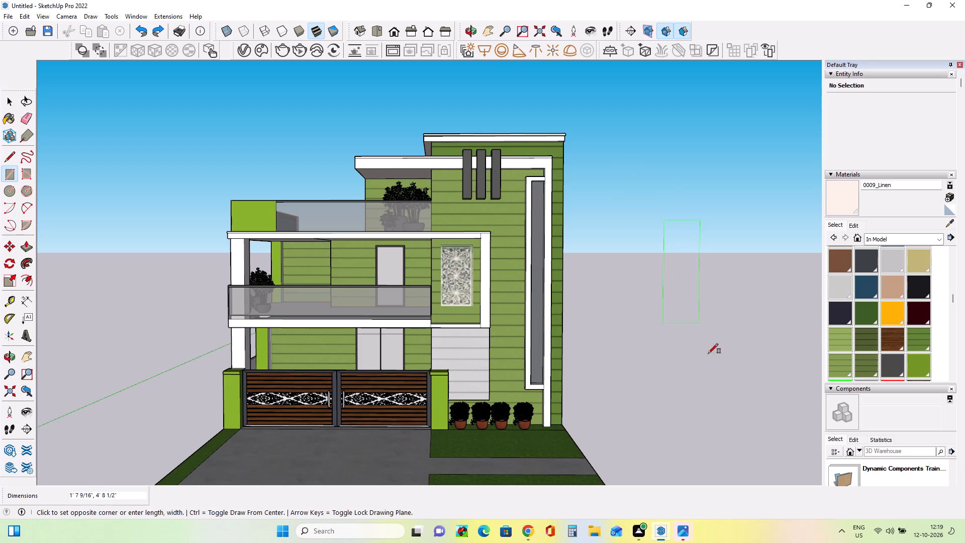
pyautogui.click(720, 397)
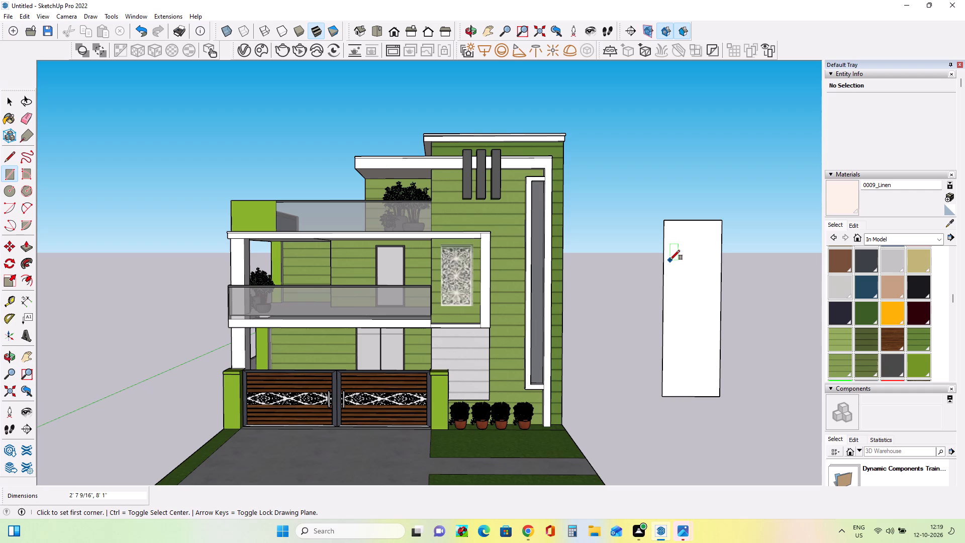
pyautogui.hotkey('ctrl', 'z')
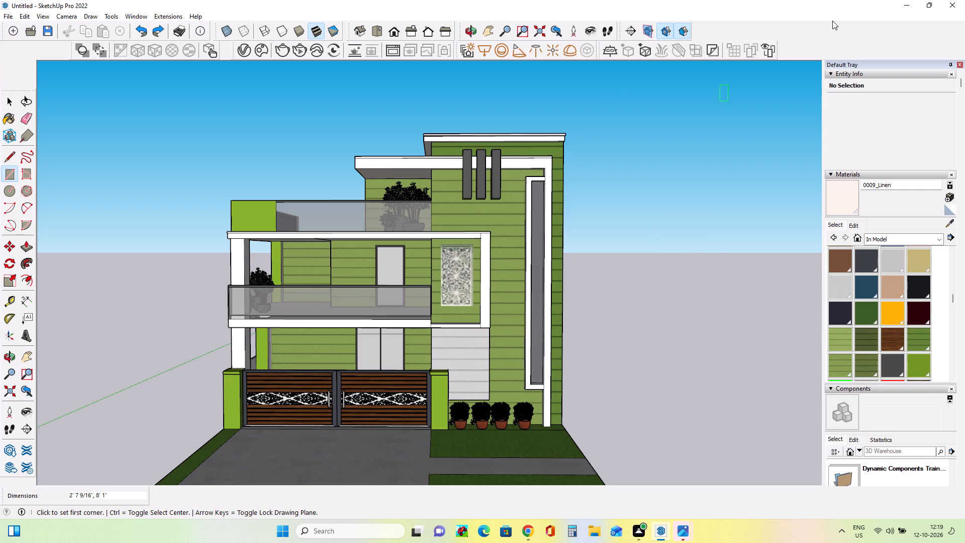
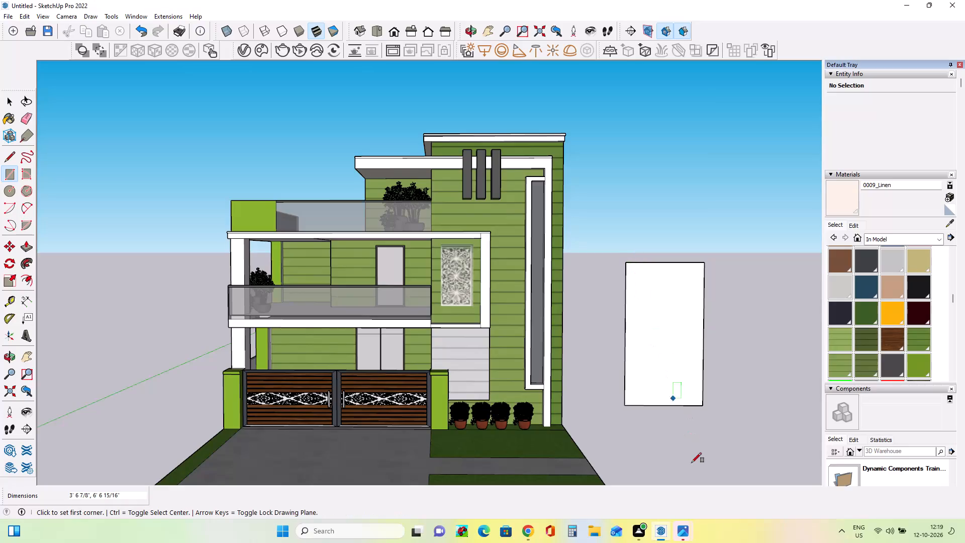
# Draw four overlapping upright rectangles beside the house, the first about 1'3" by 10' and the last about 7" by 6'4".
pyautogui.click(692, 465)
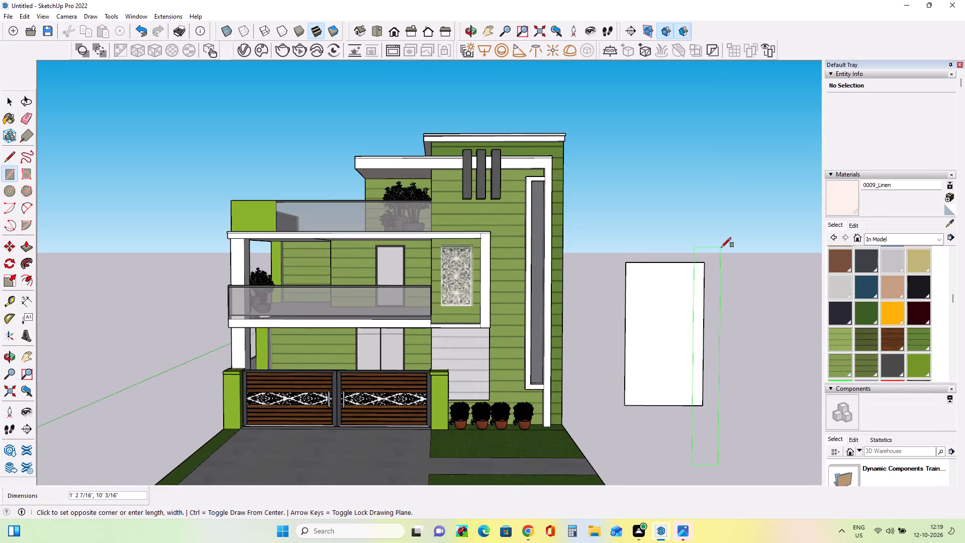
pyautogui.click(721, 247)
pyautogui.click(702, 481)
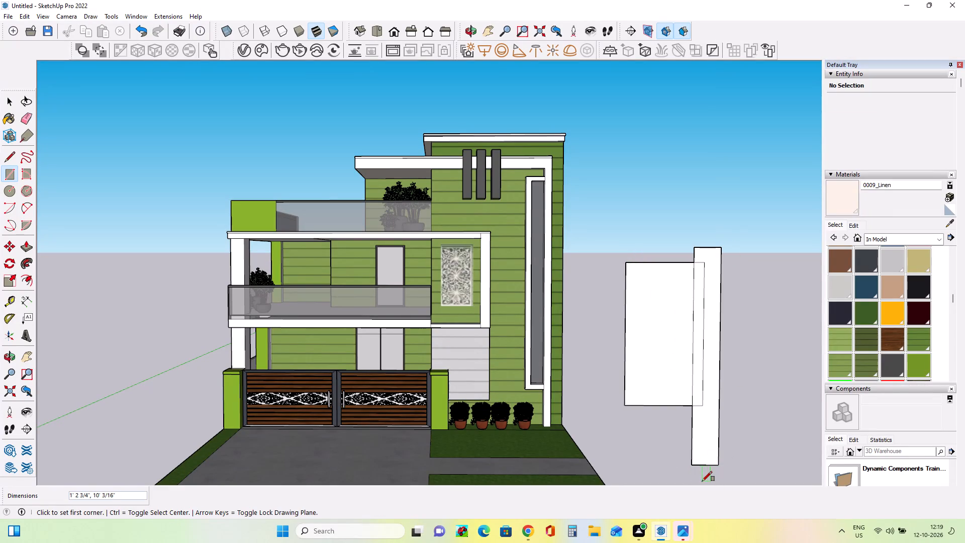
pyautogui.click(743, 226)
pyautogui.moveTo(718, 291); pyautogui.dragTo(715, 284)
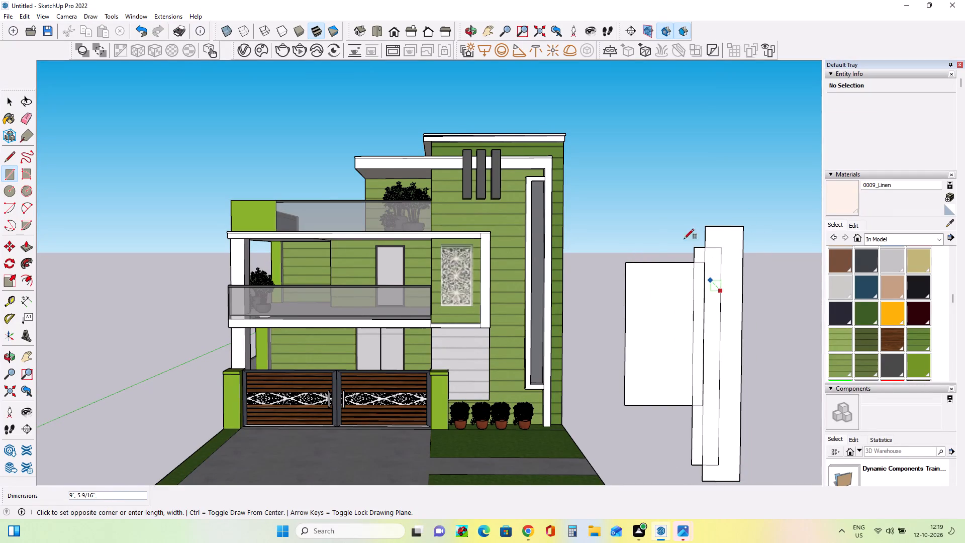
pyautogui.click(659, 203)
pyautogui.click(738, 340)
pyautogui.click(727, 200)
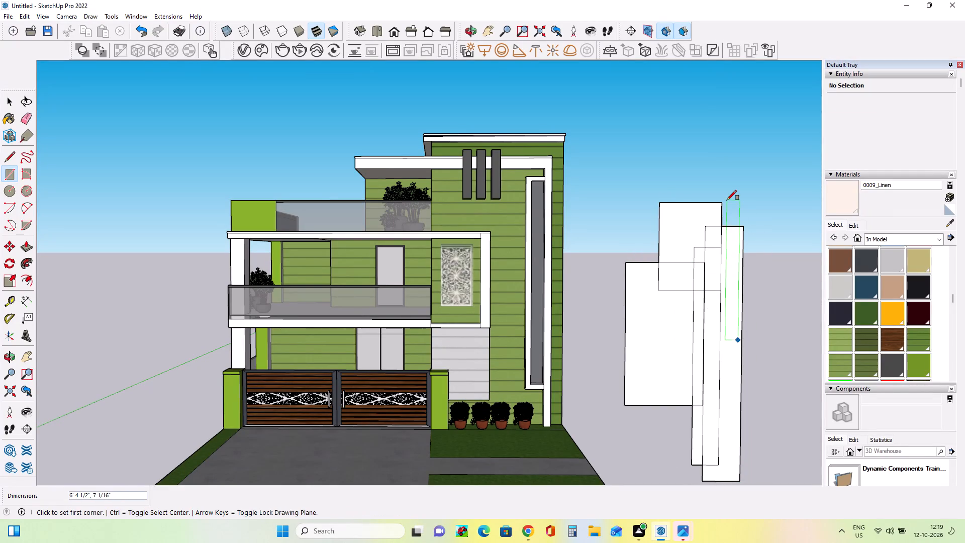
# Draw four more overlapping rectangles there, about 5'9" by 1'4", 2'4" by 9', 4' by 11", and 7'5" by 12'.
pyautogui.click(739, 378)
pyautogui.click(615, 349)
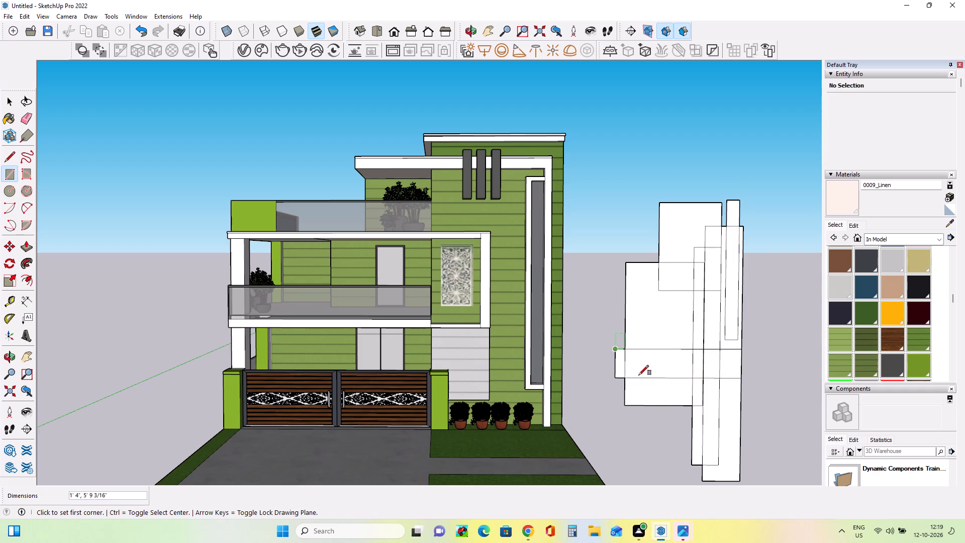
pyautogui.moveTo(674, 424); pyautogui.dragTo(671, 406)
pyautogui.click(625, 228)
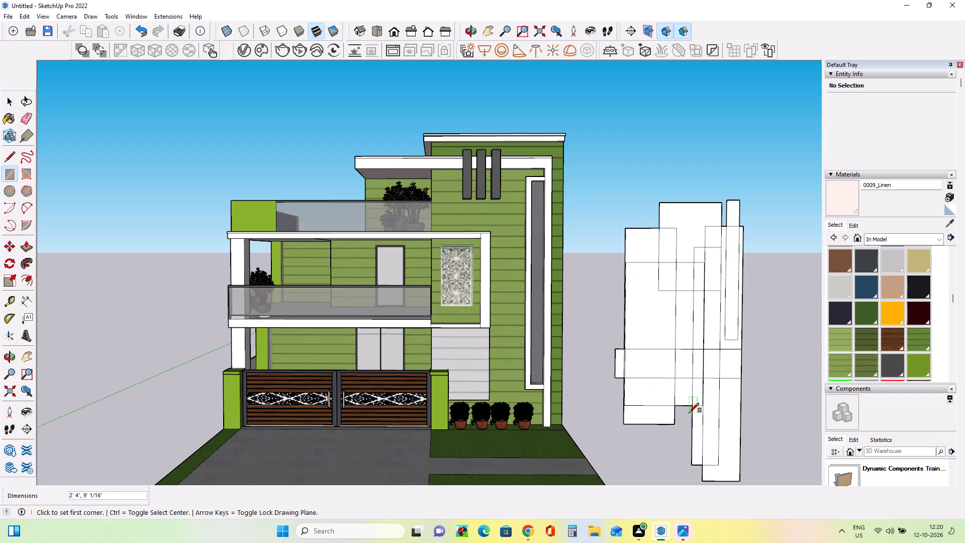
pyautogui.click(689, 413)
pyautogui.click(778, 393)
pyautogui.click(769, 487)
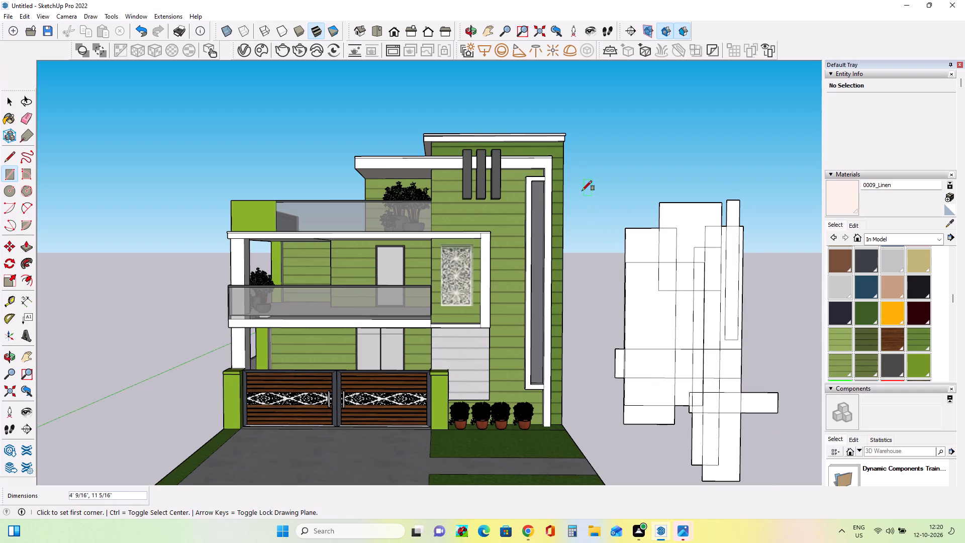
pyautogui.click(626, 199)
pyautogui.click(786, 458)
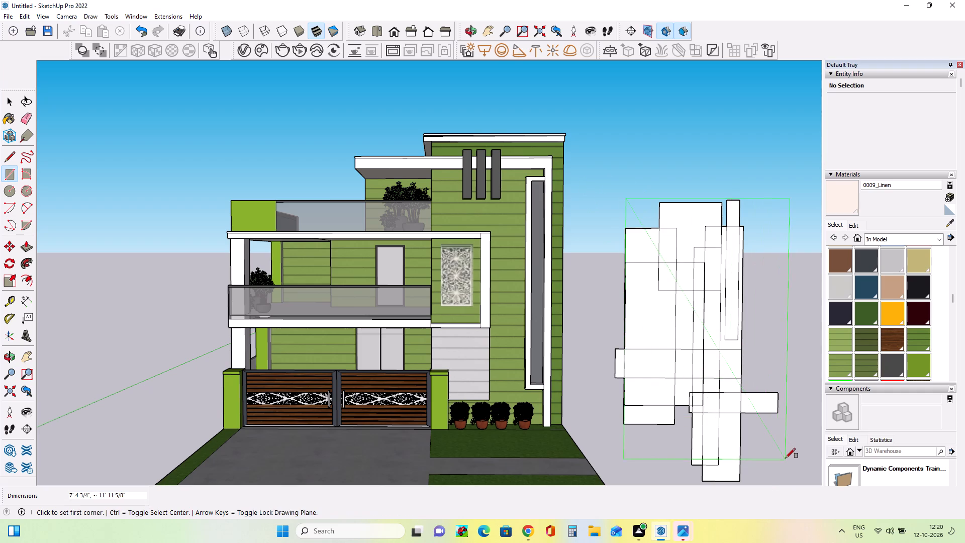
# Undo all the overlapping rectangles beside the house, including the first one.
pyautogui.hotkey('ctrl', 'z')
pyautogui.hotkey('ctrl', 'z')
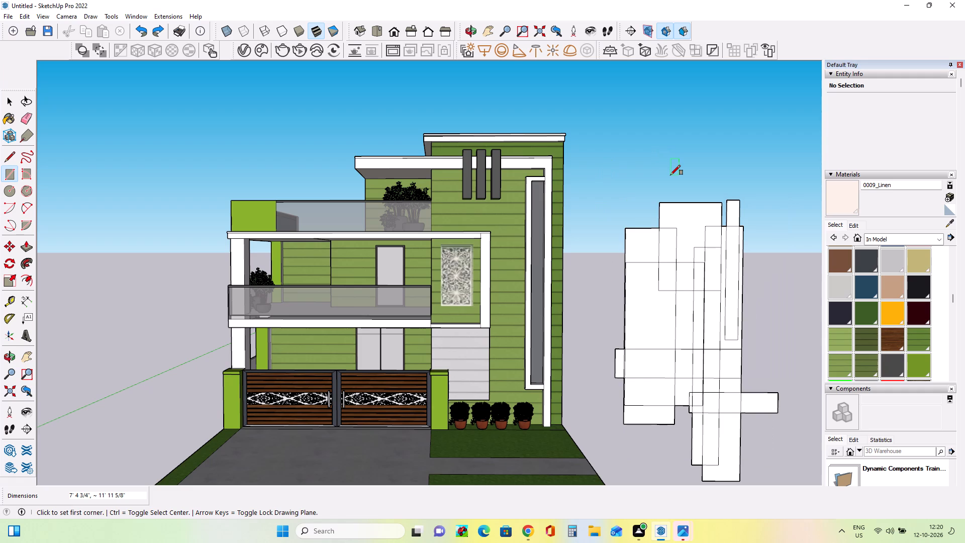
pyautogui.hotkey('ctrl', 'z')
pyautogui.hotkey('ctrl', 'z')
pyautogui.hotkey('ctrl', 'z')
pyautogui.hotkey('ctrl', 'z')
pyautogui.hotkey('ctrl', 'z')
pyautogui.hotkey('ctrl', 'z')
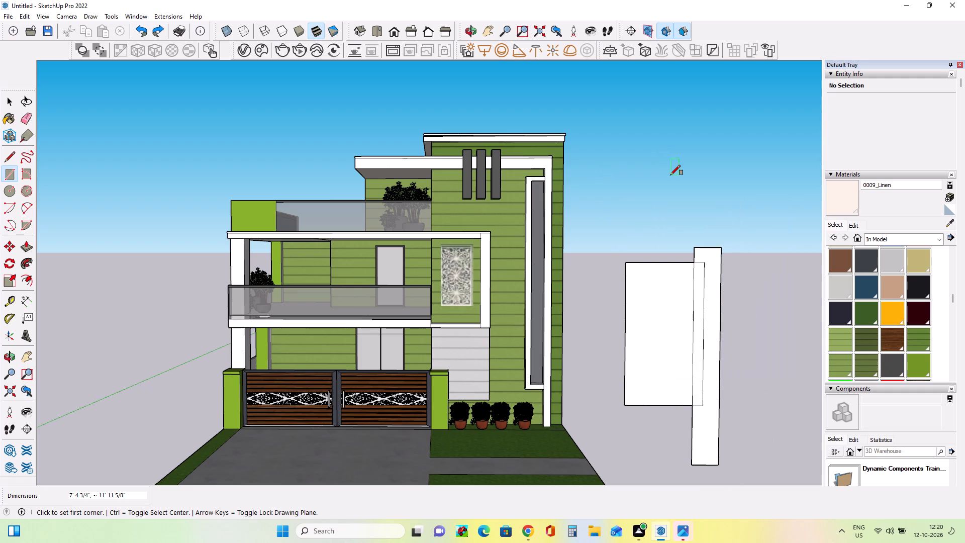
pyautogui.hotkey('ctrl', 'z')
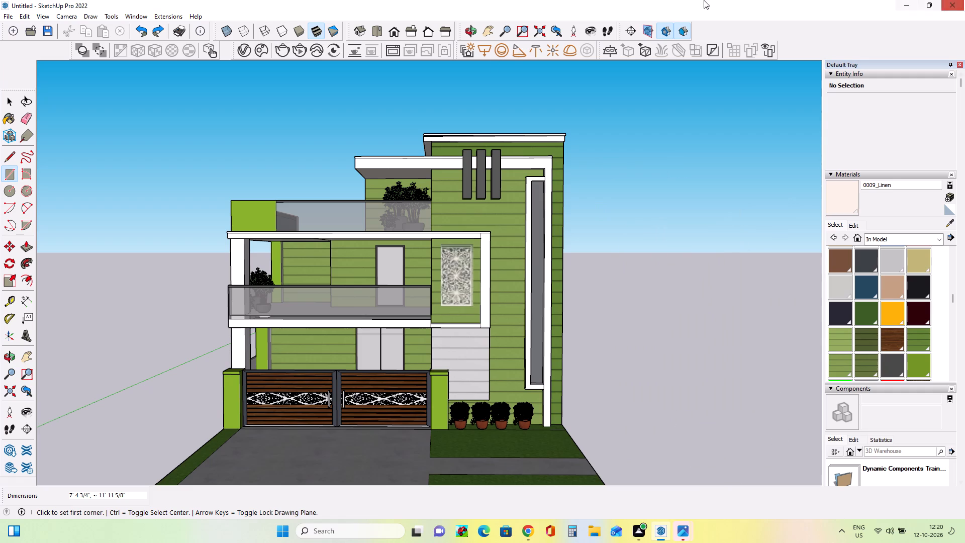
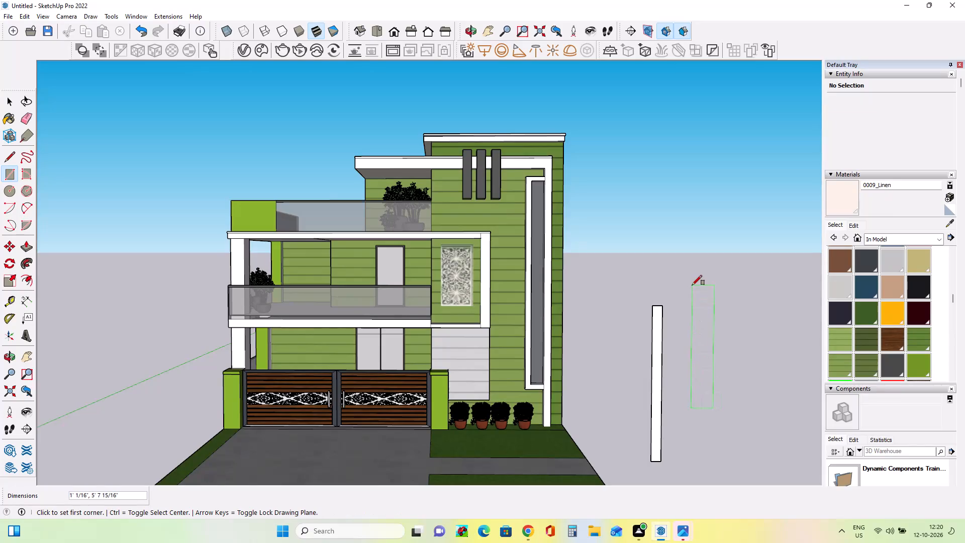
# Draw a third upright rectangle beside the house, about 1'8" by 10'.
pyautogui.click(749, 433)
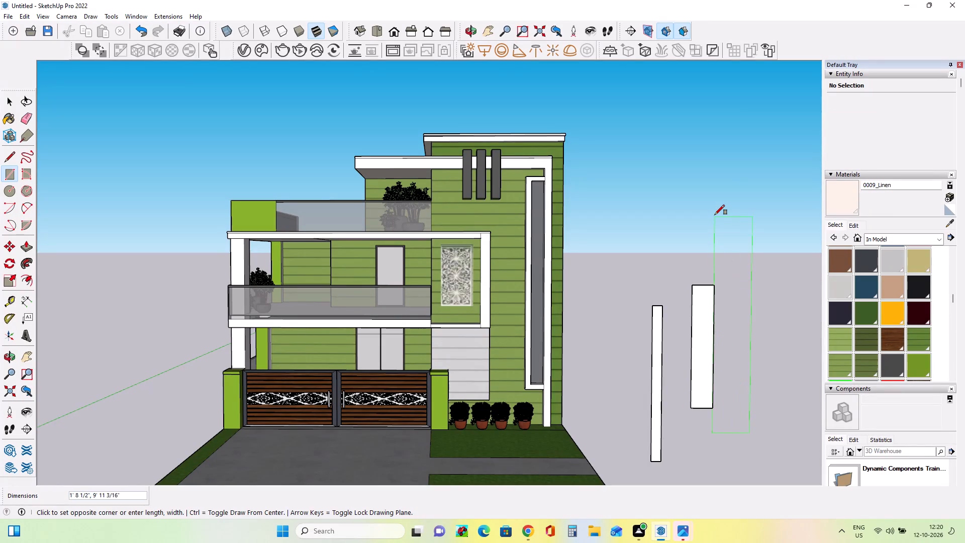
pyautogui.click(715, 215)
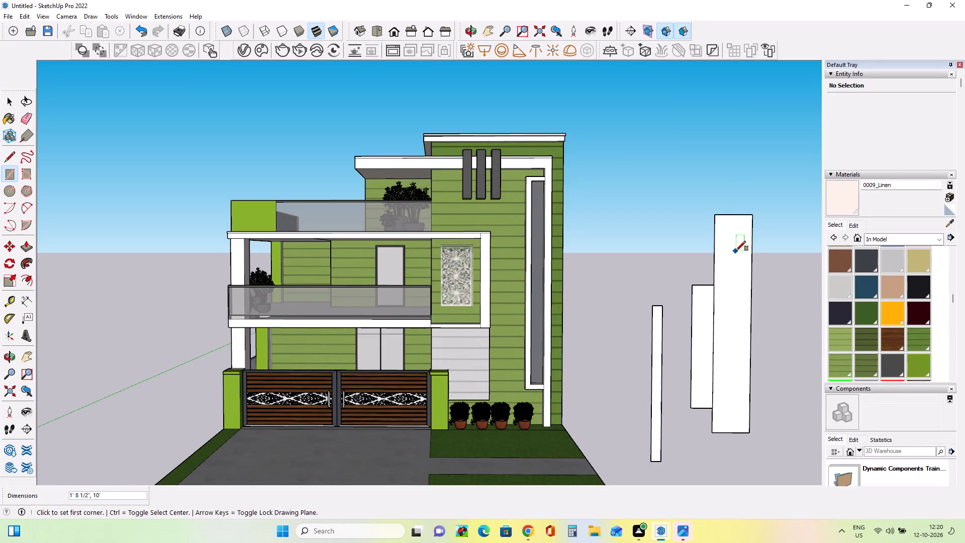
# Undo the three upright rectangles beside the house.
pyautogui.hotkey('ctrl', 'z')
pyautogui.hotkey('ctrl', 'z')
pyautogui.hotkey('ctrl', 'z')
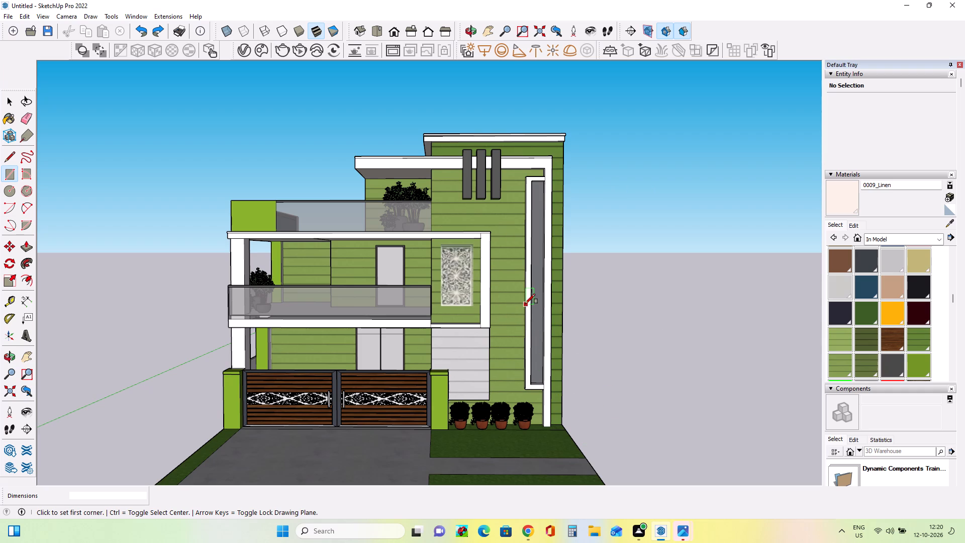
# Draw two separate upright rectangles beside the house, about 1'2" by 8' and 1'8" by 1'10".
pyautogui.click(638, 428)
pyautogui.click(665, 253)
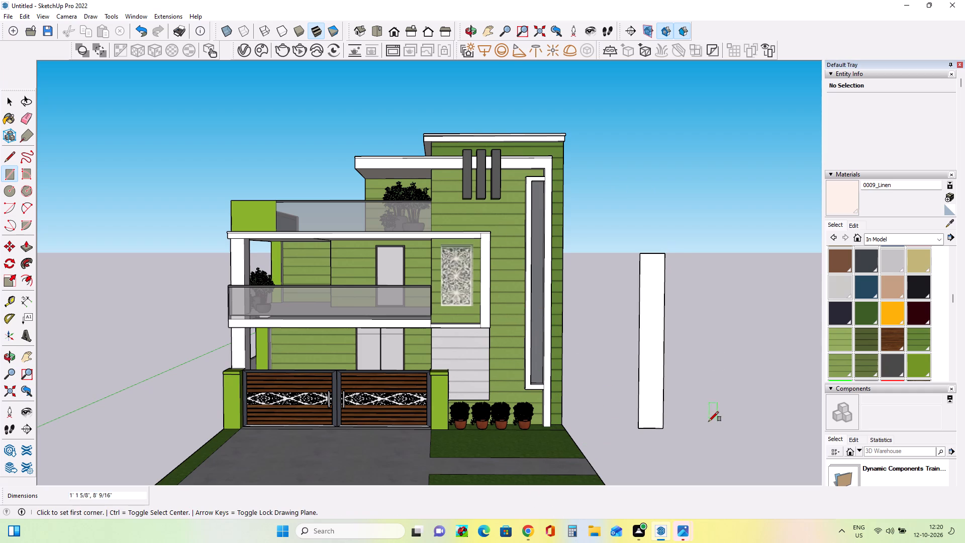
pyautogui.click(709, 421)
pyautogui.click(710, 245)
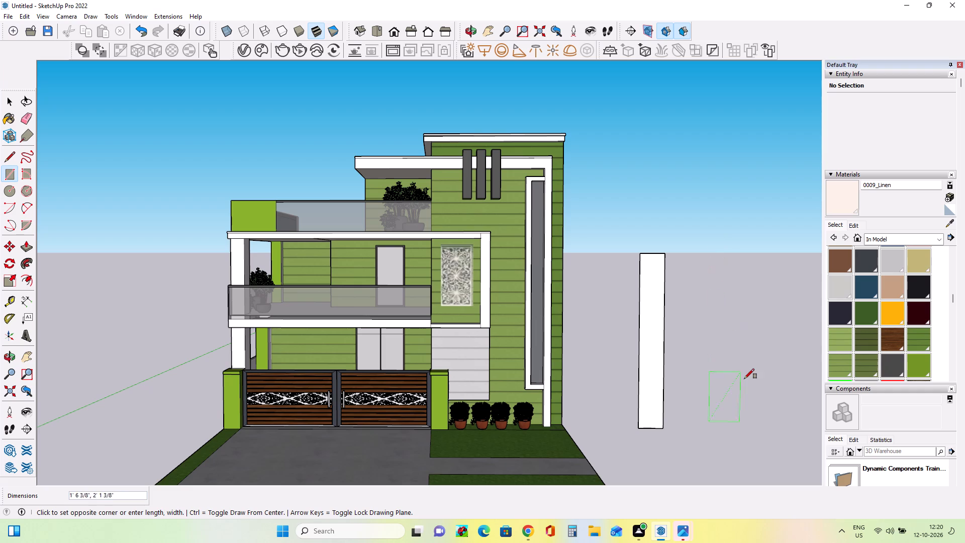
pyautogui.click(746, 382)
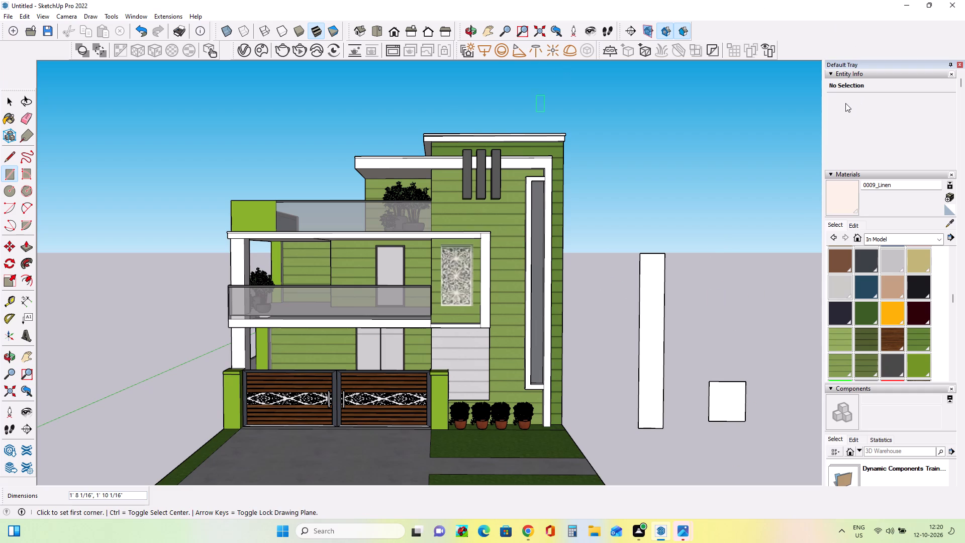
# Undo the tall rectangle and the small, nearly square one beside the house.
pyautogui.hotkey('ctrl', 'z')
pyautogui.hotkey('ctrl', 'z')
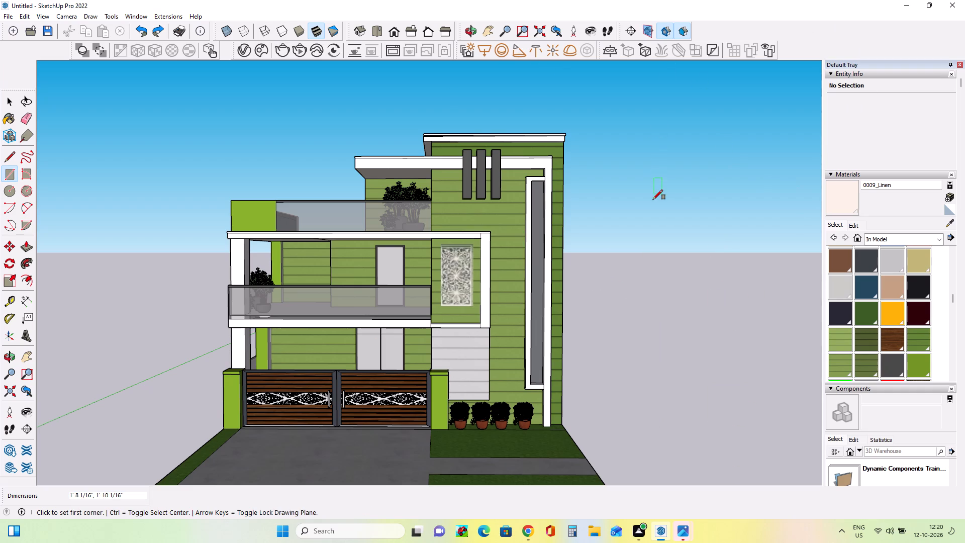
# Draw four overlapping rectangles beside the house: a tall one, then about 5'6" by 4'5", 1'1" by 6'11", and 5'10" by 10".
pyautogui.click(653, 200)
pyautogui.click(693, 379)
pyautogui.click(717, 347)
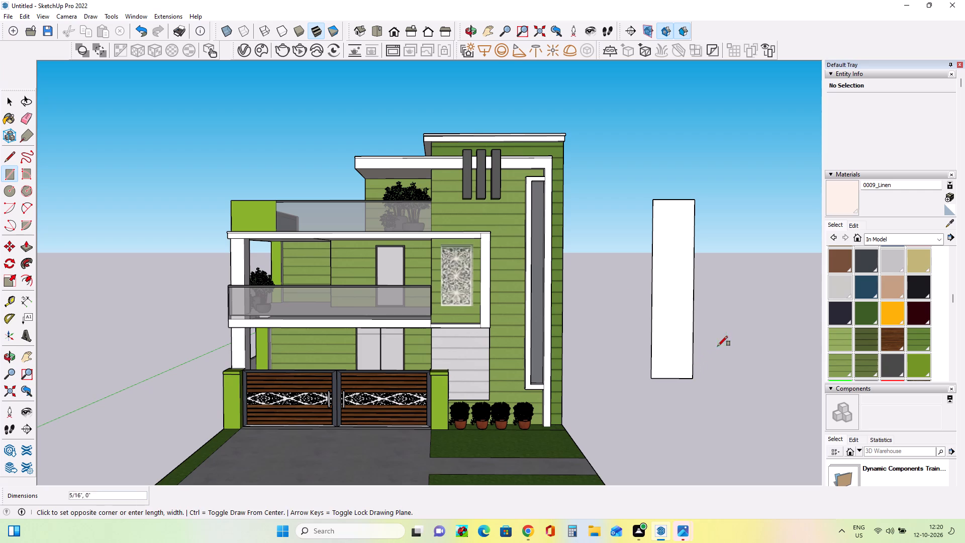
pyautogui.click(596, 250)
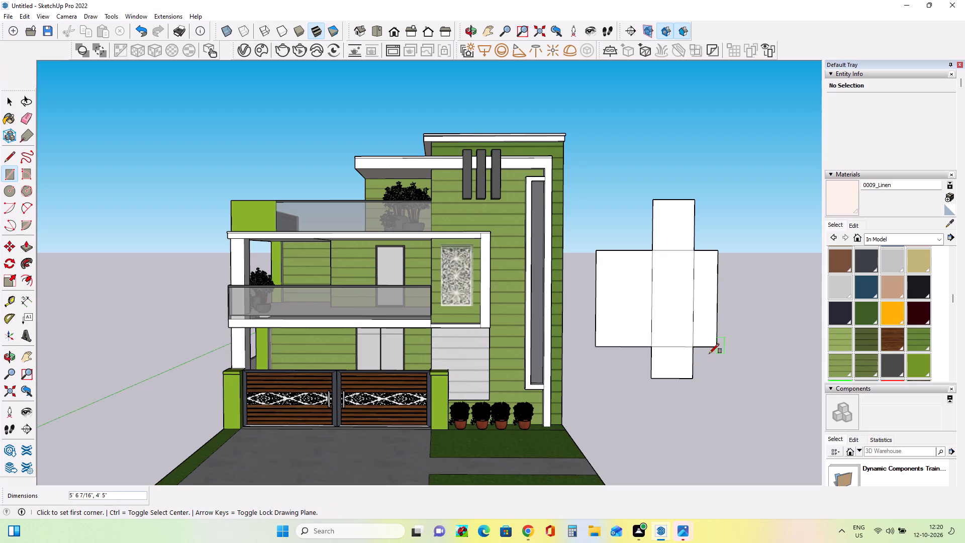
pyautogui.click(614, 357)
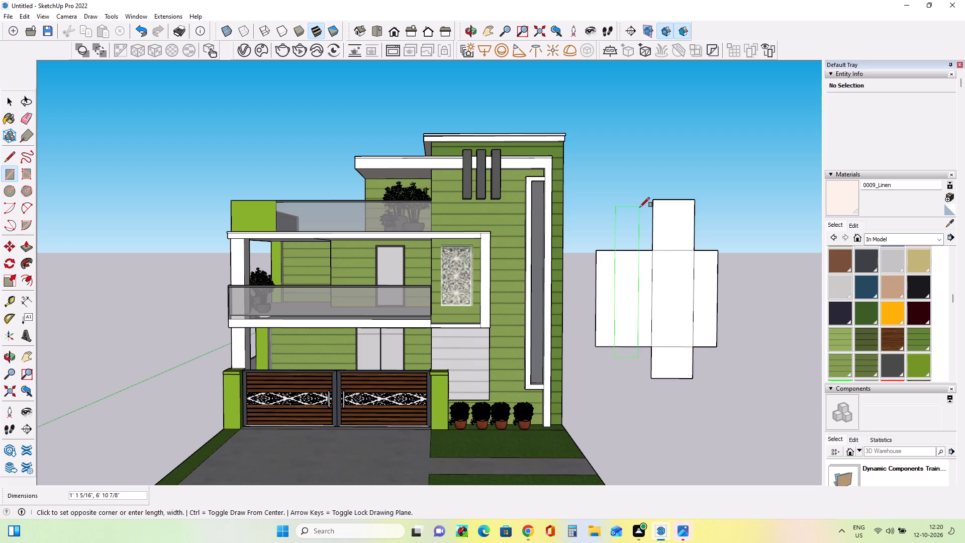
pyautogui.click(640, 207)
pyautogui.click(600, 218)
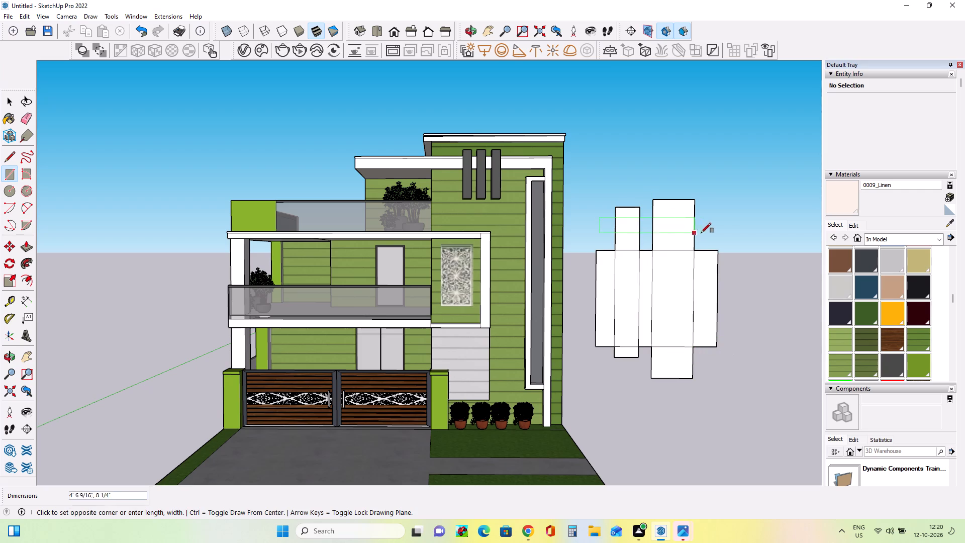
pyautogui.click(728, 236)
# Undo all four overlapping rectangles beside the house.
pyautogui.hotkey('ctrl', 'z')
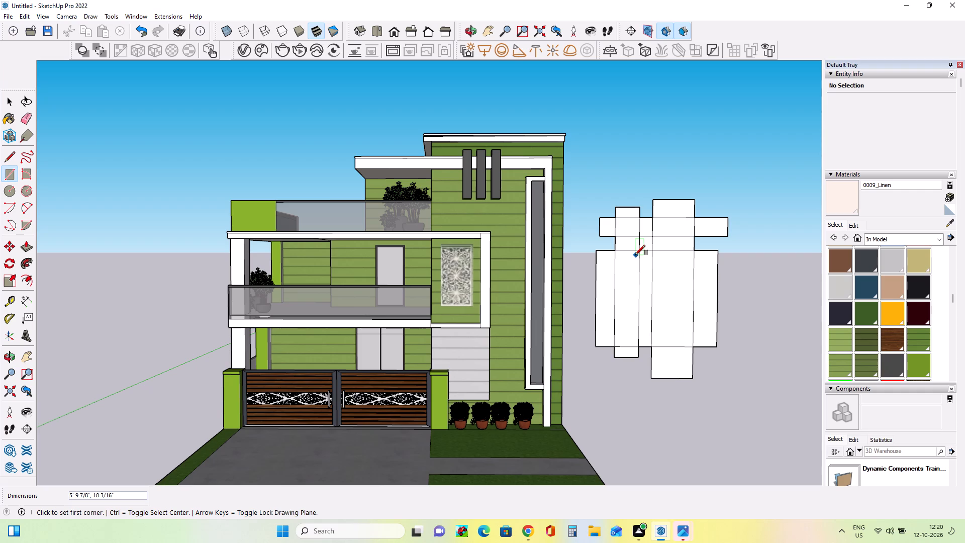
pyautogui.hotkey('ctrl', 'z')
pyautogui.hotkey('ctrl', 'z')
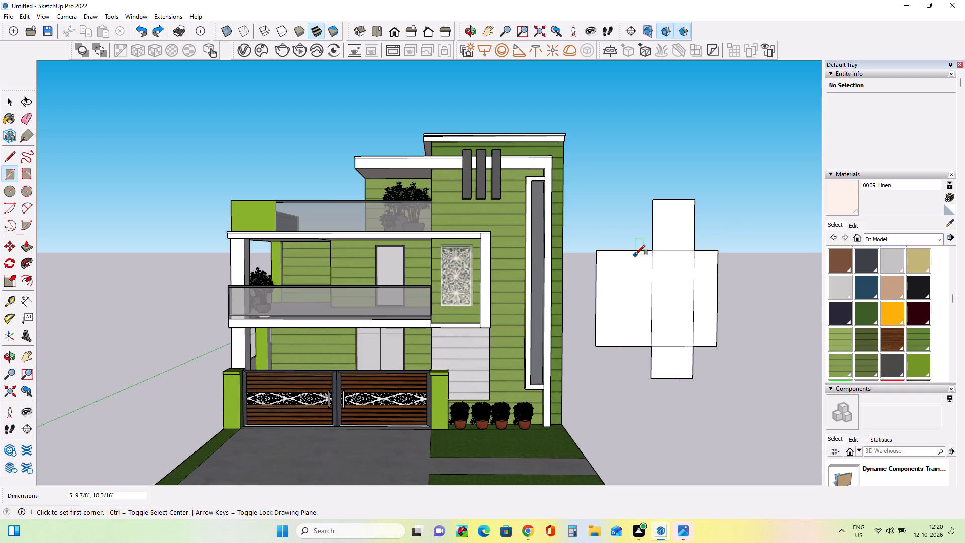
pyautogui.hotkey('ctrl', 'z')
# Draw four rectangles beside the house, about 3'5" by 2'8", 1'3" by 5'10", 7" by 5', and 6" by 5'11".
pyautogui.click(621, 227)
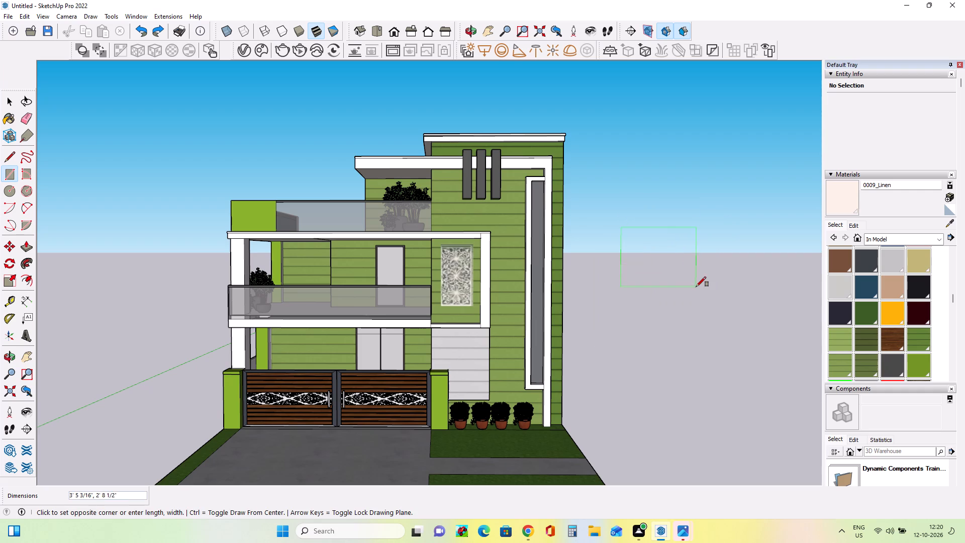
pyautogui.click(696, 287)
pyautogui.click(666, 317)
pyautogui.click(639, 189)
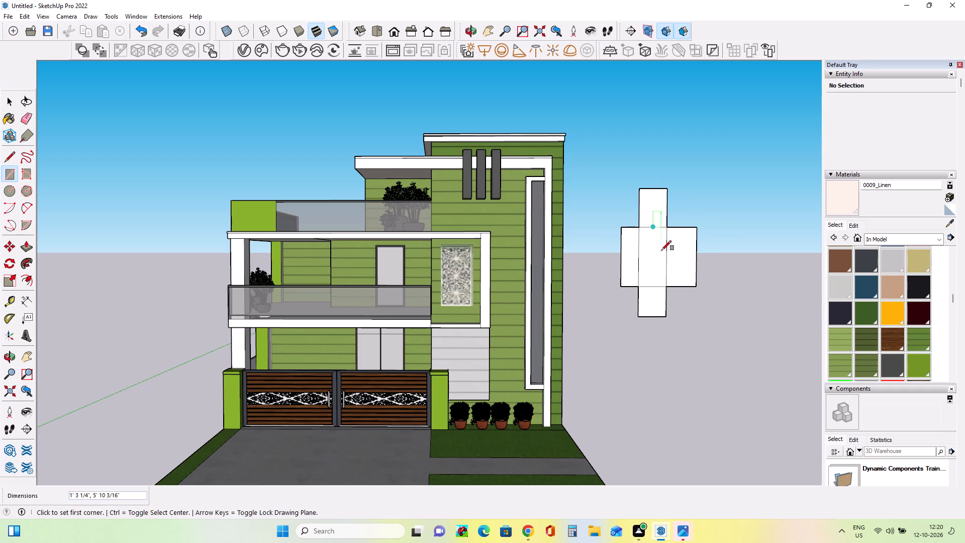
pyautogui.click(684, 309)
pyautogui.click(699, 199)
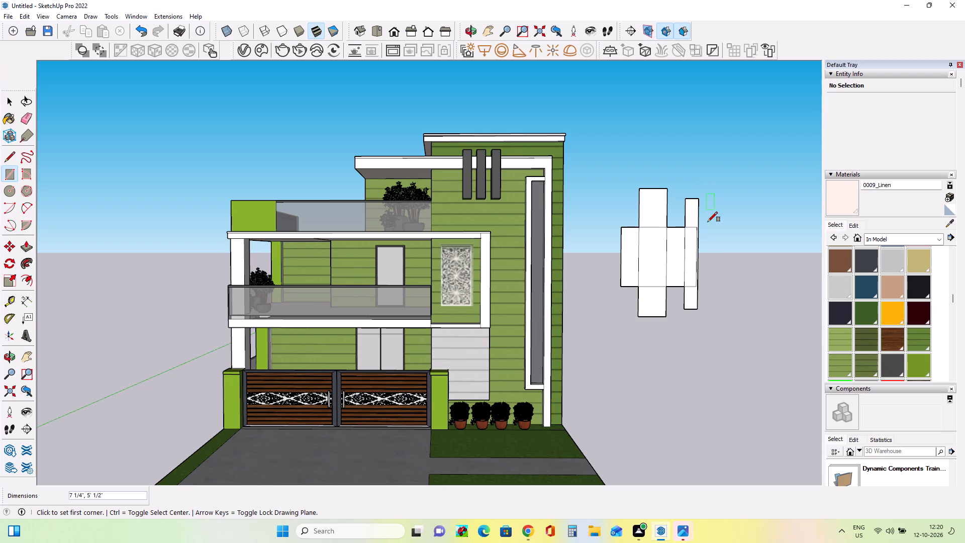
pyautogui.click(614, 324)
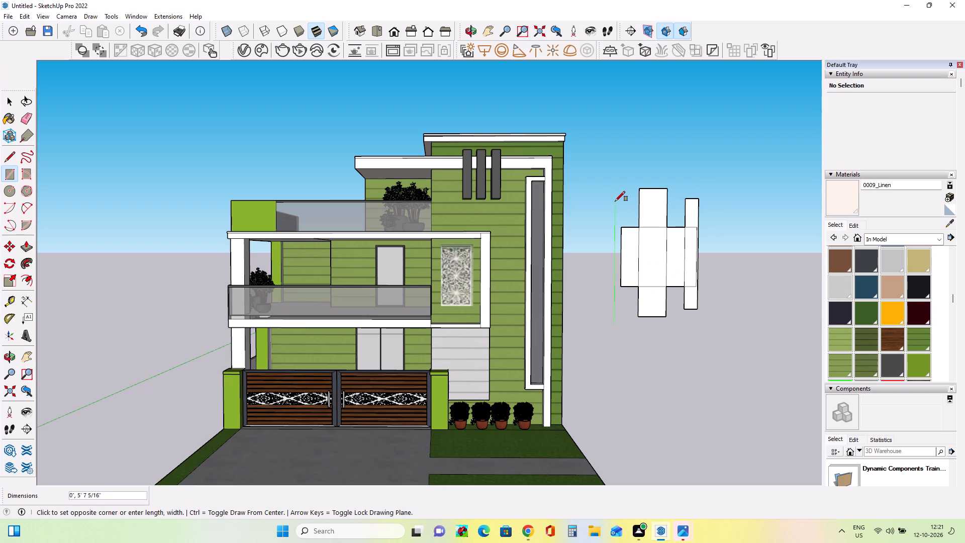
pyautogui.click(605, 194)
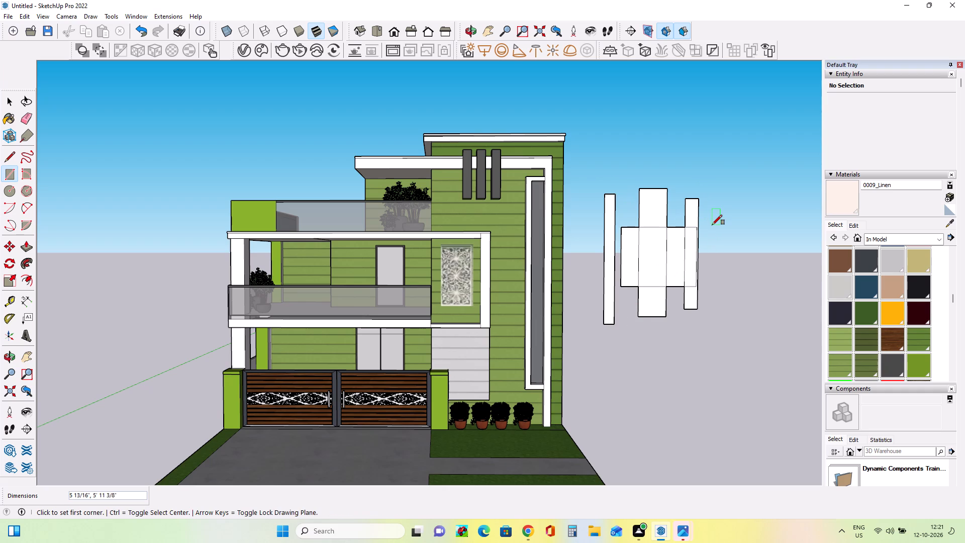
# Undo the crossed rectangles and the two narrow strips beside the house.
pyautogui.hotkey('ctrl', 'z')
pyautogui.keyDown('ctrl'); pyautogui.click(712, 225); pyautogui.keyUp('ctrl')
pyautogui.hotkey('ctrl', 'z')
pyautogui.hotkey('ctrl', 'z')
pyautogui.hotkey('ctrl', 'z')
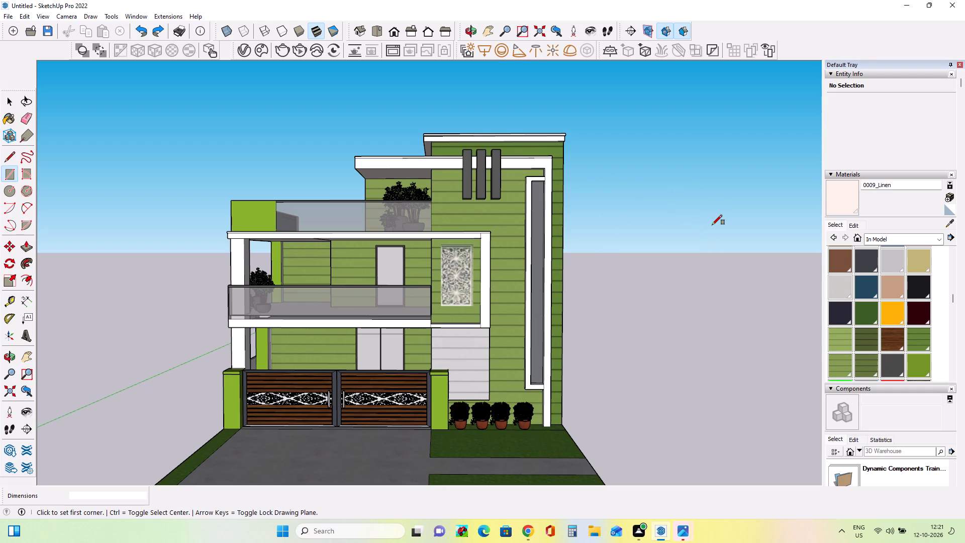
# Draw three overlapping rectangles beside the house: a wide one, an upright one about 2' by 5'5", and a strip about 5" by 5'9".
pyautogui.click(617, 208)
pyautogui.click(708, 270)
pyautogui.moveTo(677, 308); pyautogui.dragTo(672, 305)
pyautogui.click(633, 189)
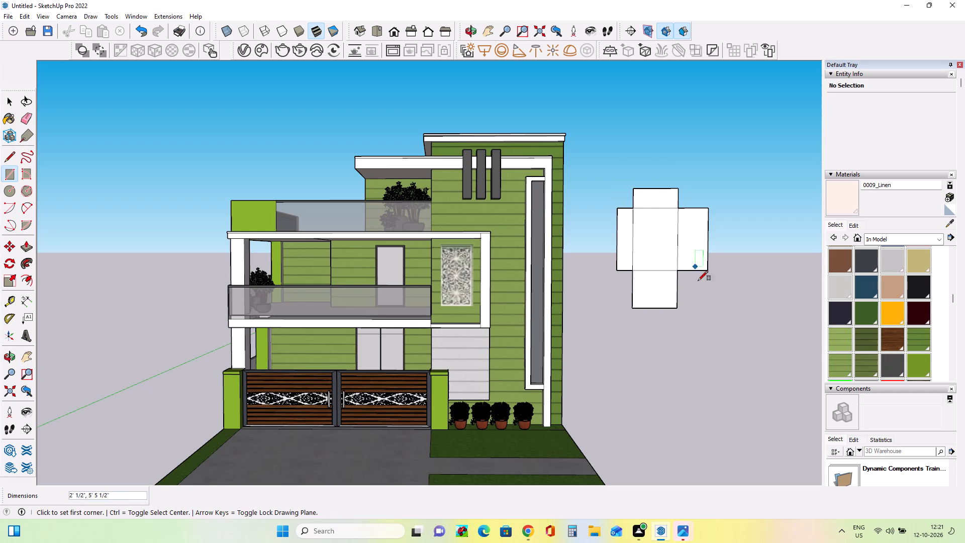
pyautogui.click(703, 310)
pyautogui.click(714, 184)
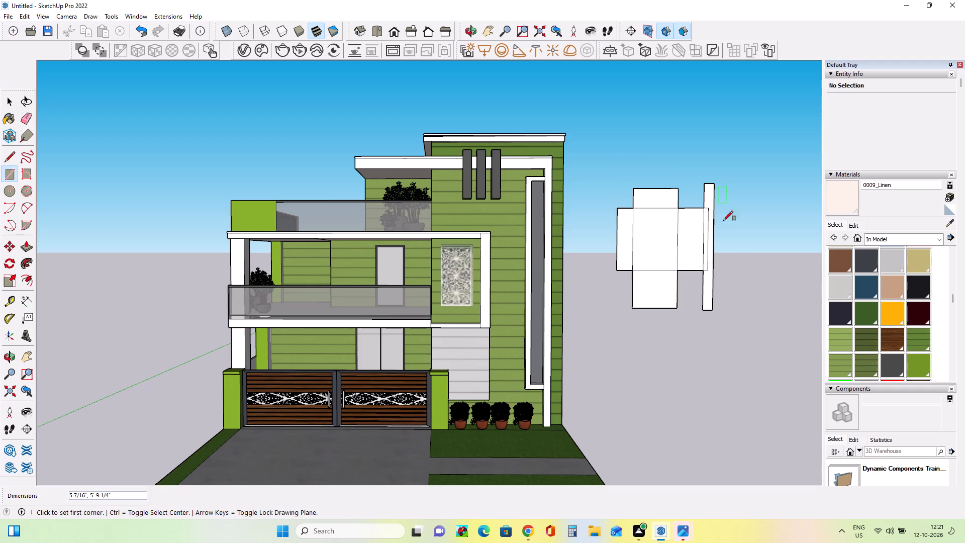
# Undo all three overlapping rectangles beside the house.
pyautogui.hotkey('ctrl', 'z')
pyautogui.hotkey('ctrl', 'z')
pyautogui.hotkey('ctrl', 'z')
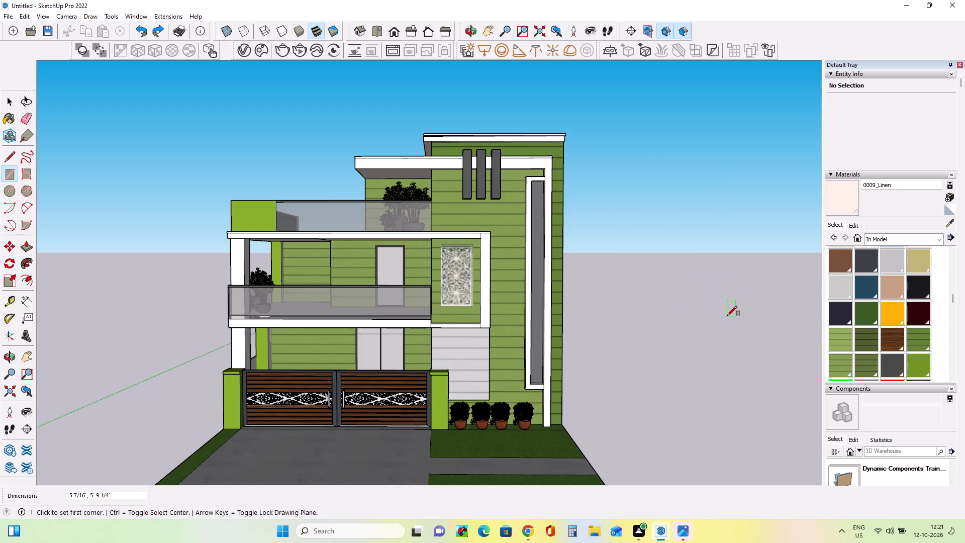